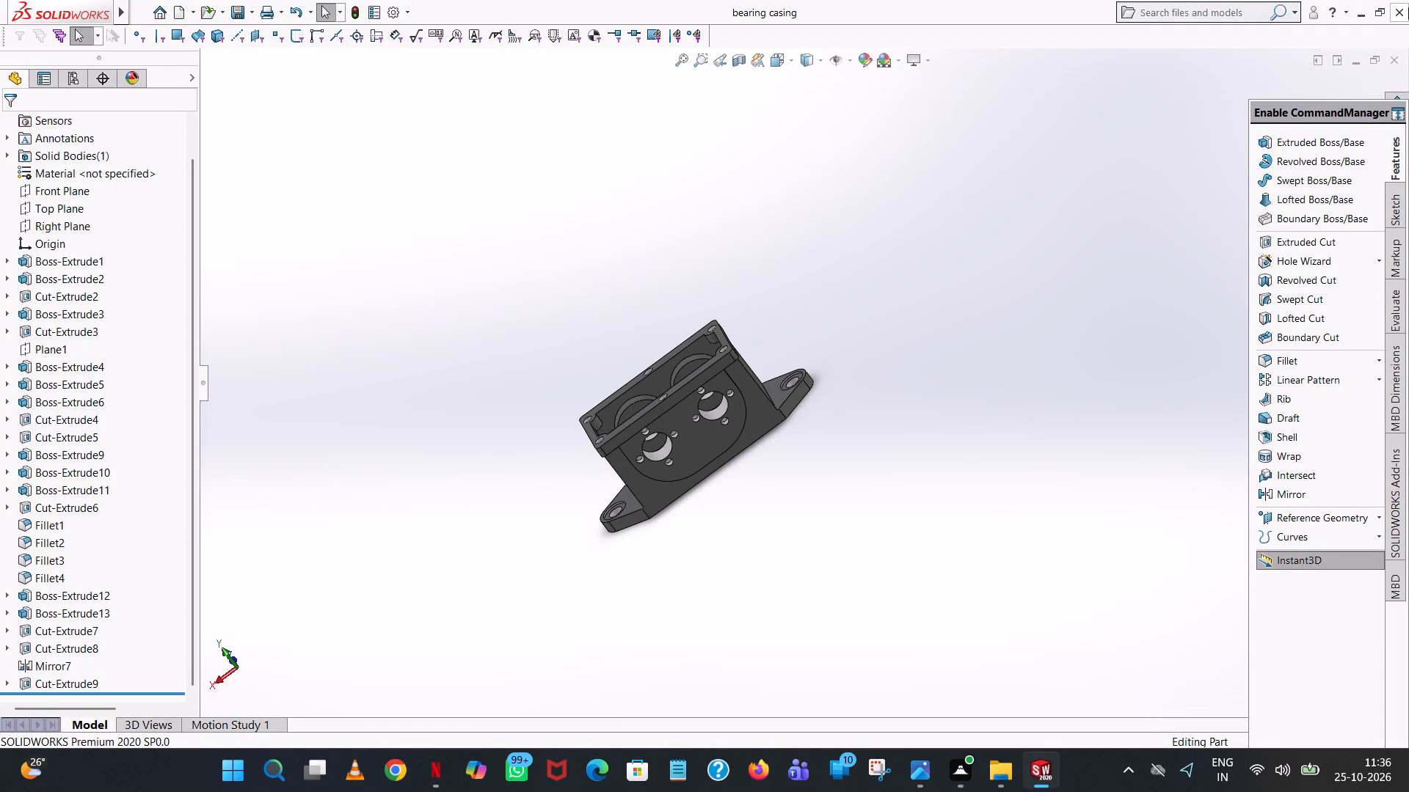
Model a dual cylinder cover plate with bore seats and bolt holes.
Close the SOLIDWORKS application while the bearing casing part is open.
click(1405, 9)
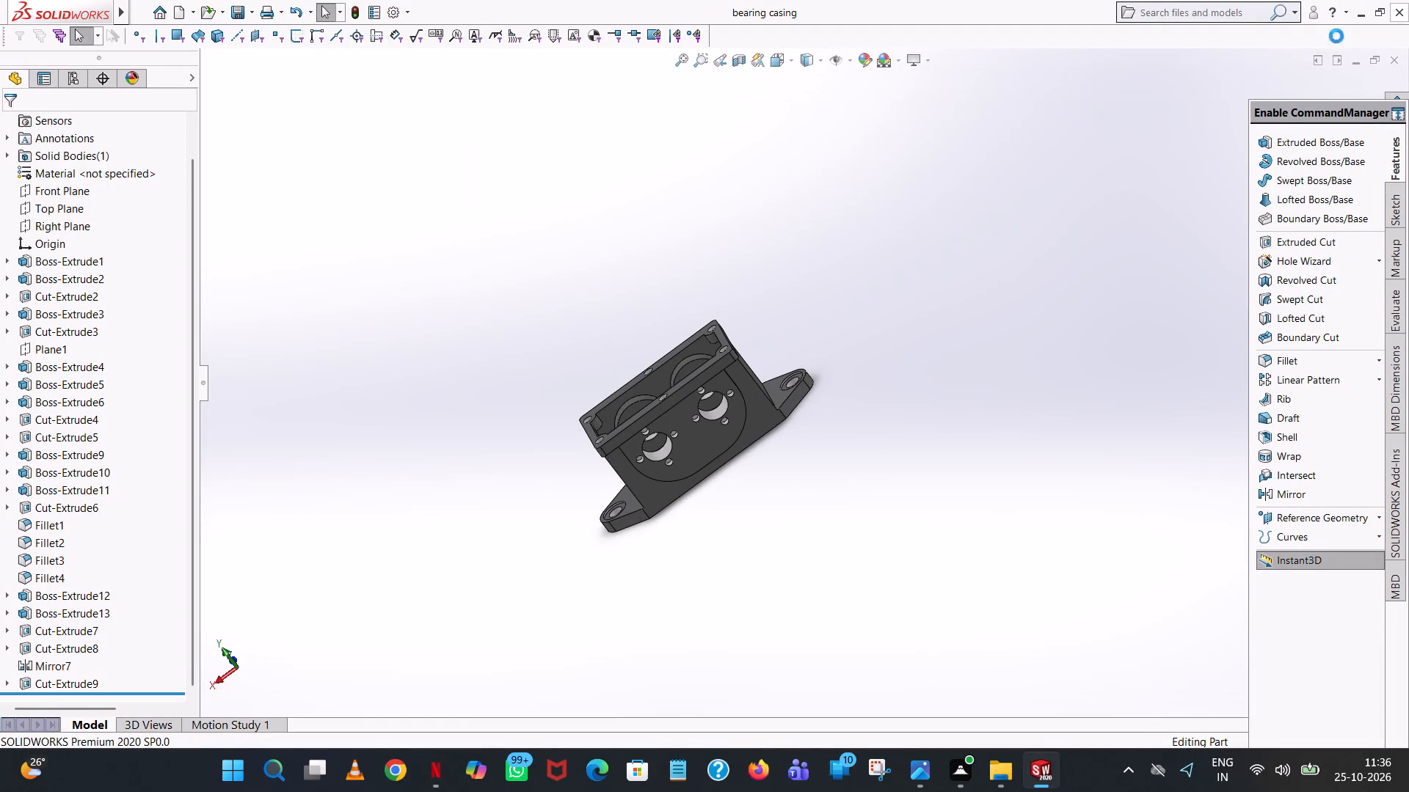
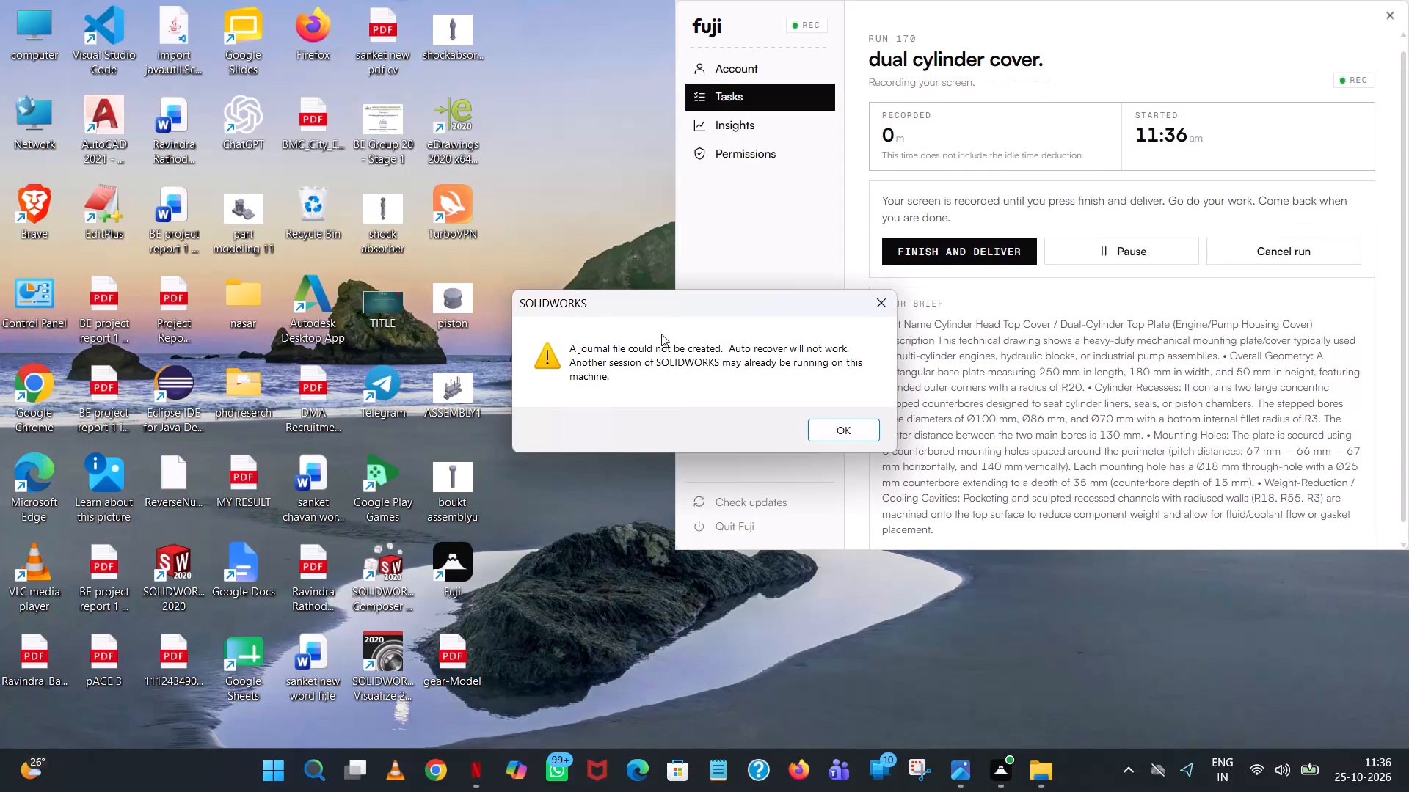
Dismiss the journal file warning and launch SOLIDWORKS 2020, continuing to load the SOLIDWORKS CAM 2020 add-in.
click(854, 427)
double_click(177, 557)
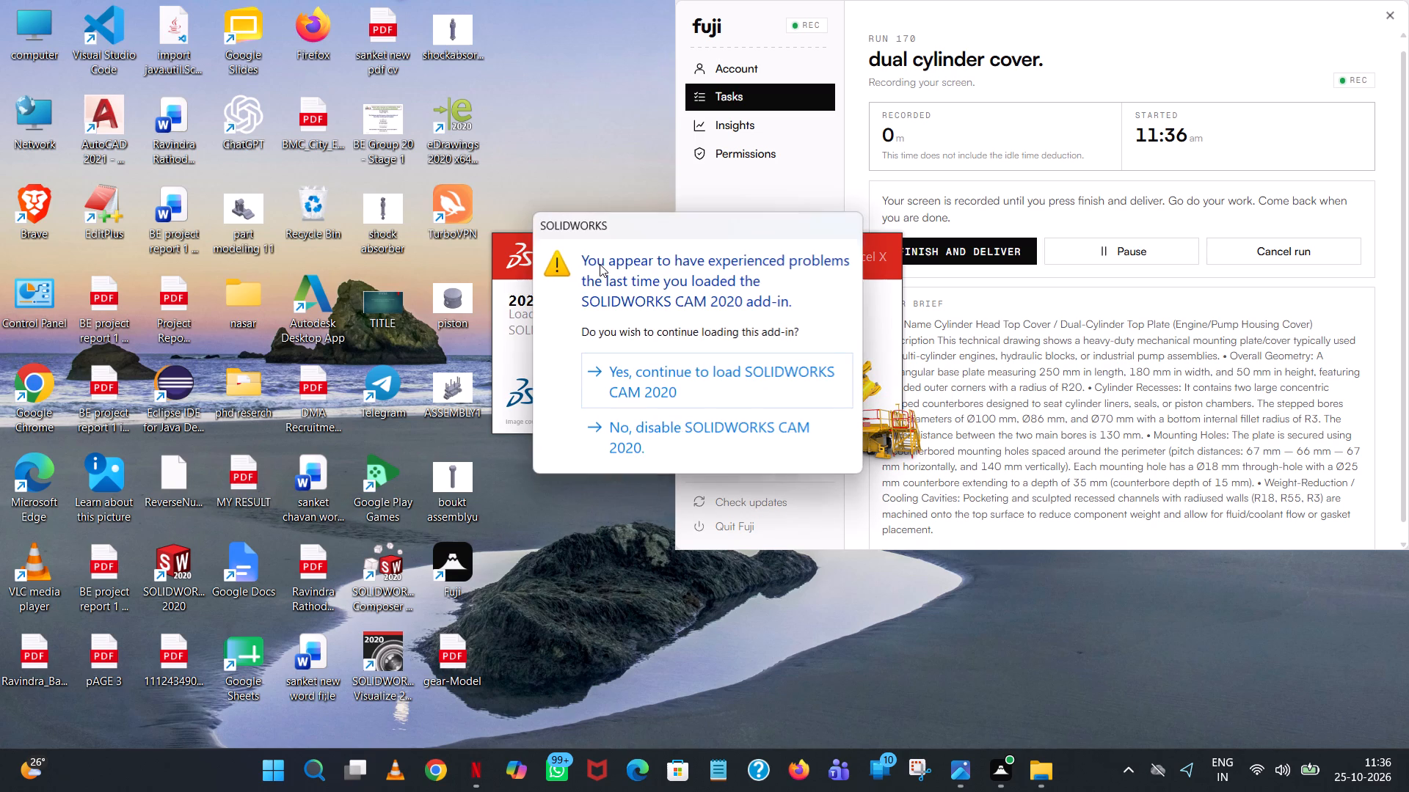
double_click(727, 392)
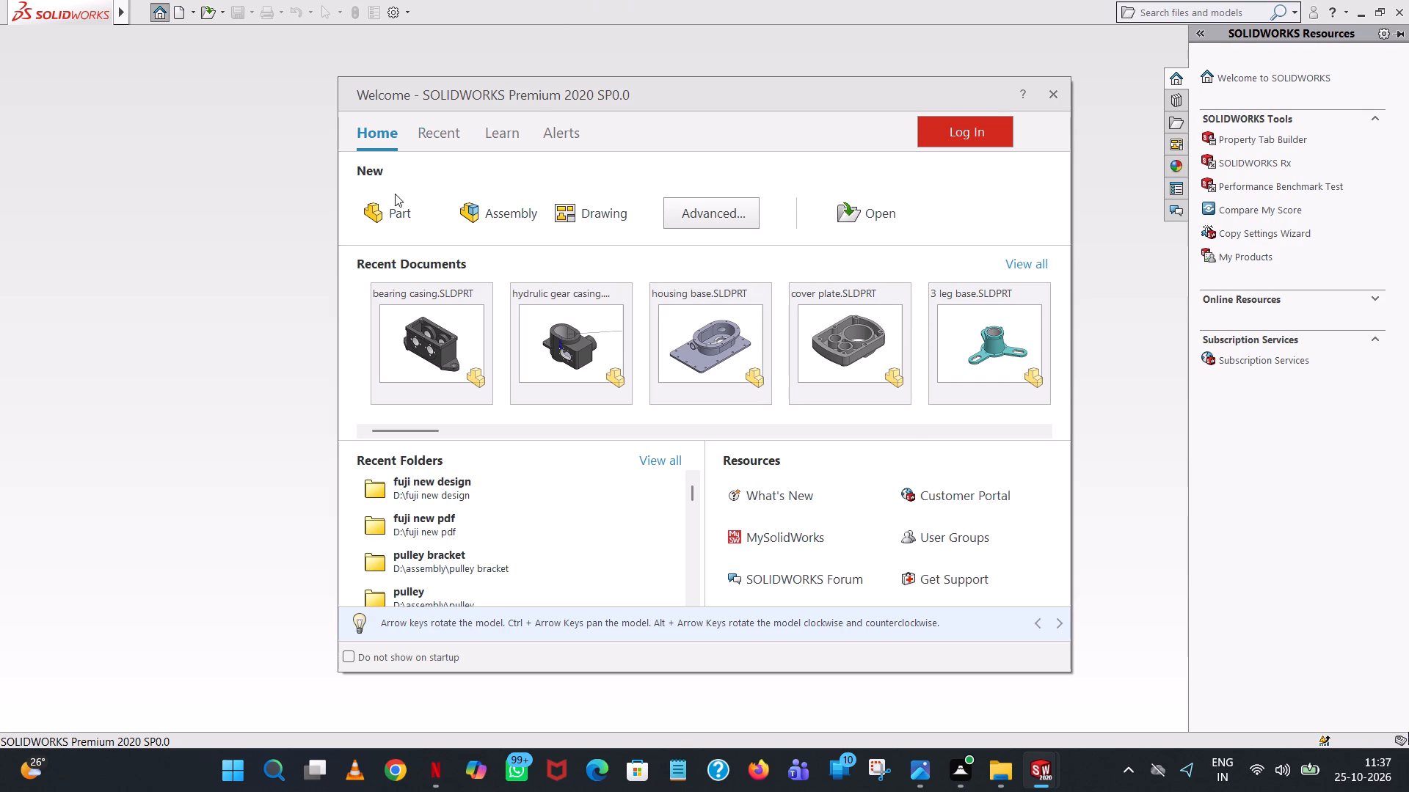
Create a new part document.
double_click(388, 213)
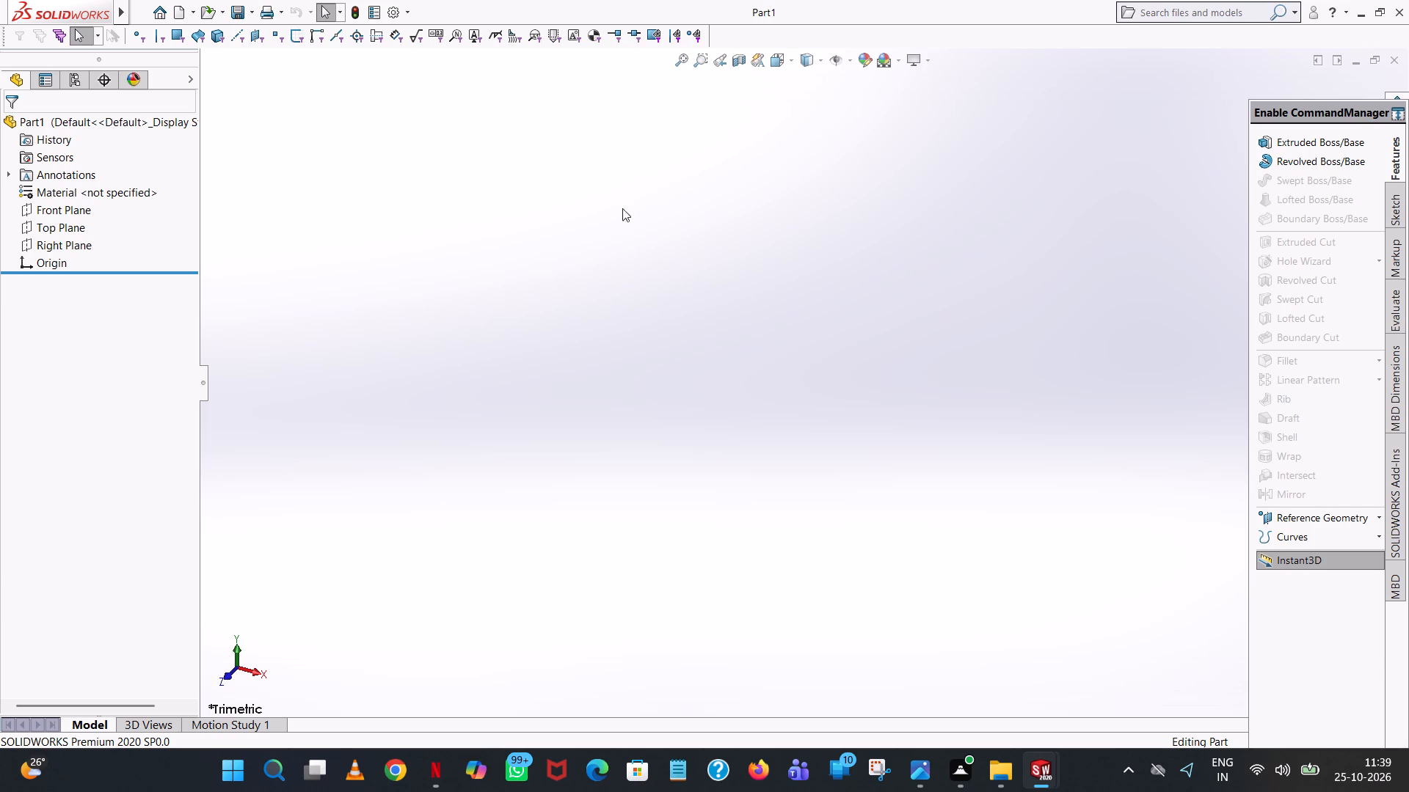
Start a sketch on the Top Plane and draw a horizontal line of 250/2 mm from the origin along positive X.
click(64, 221)
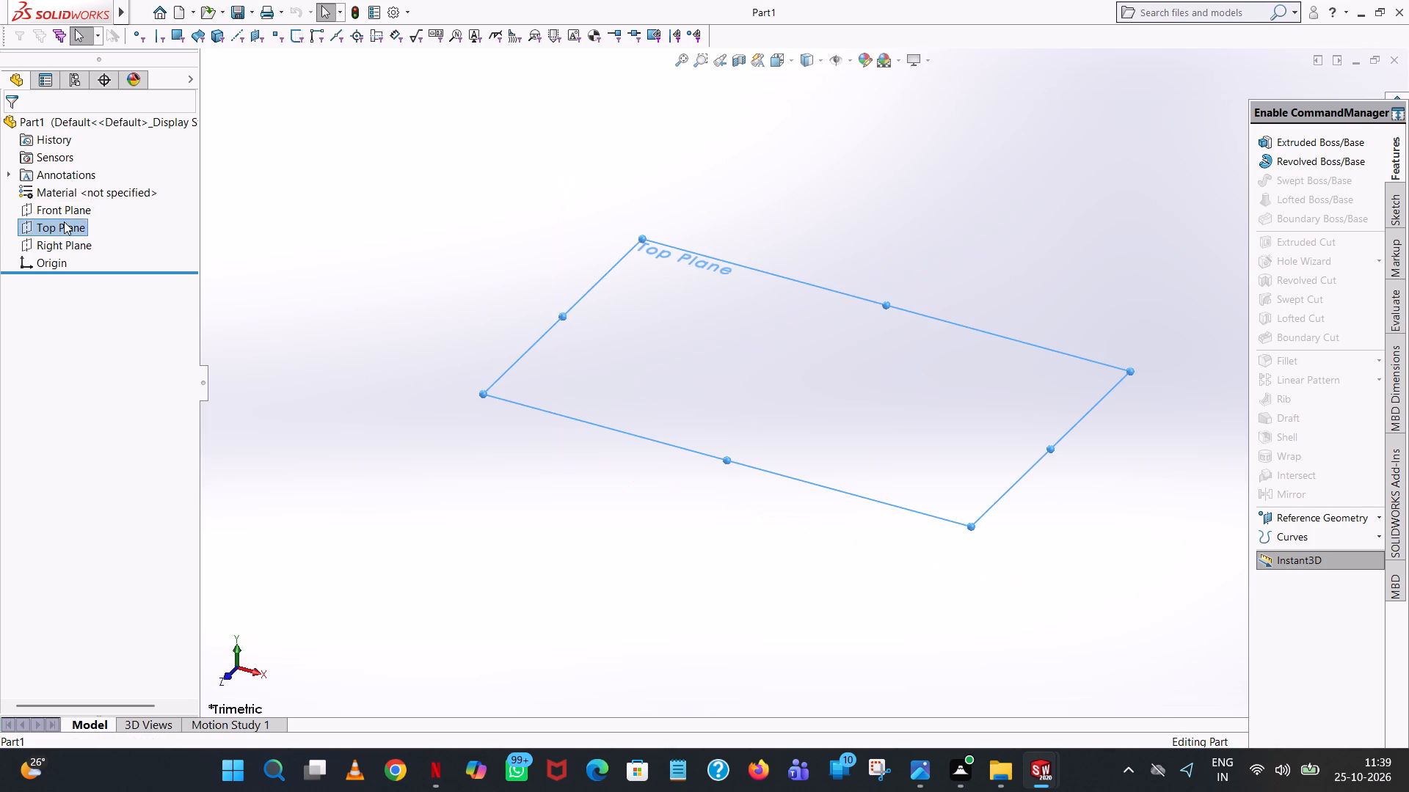
click(81, 199)
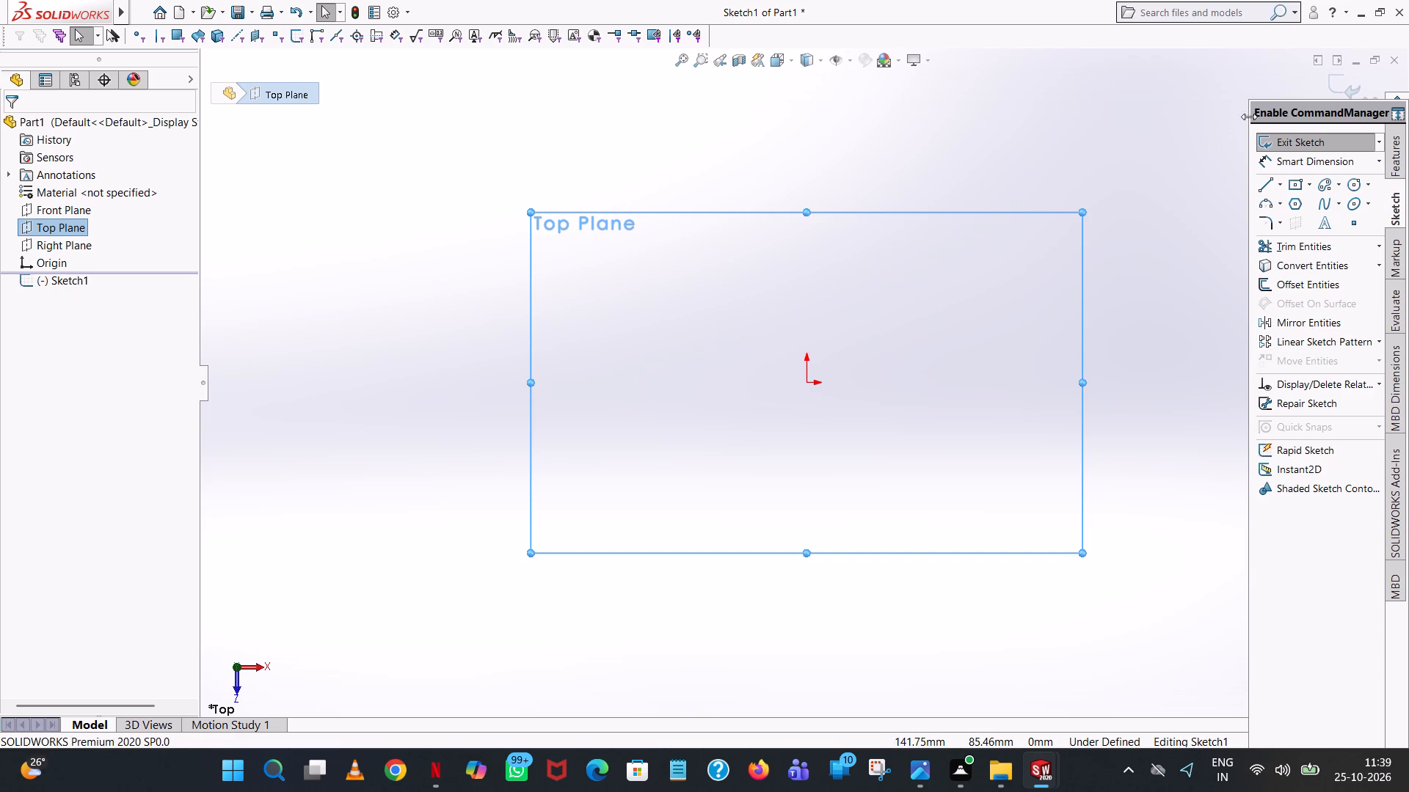
click(1261, 189)
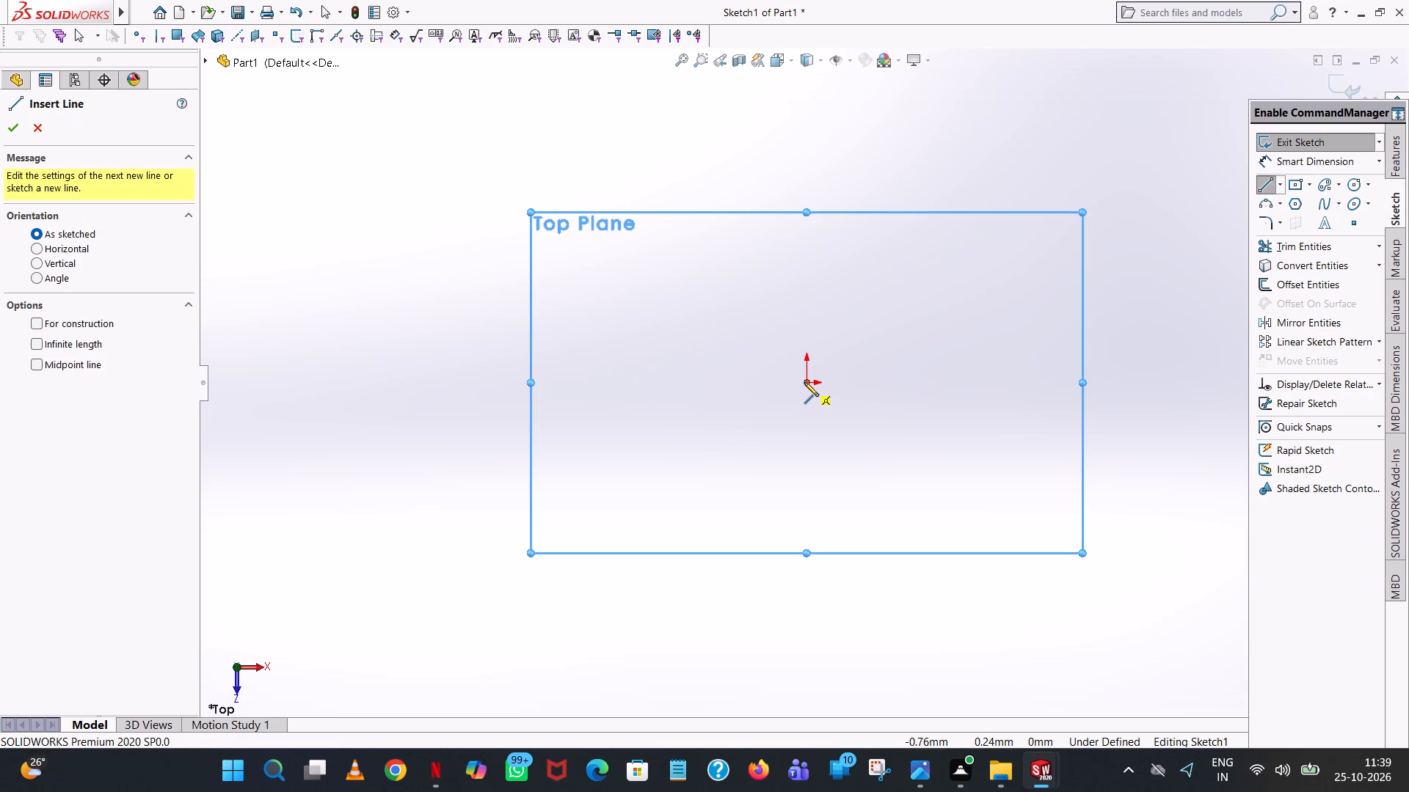
click(807, 382)
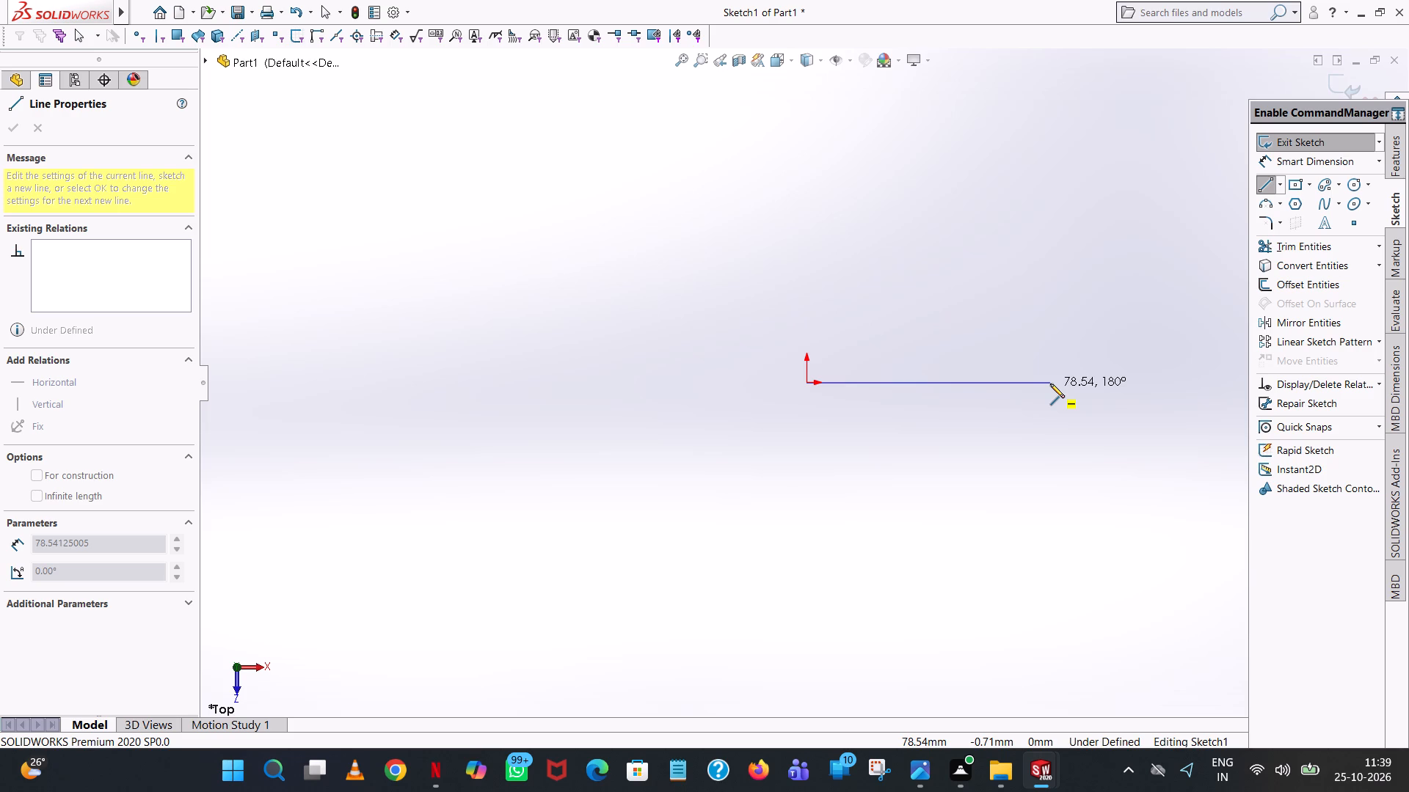
click(1050, 384)
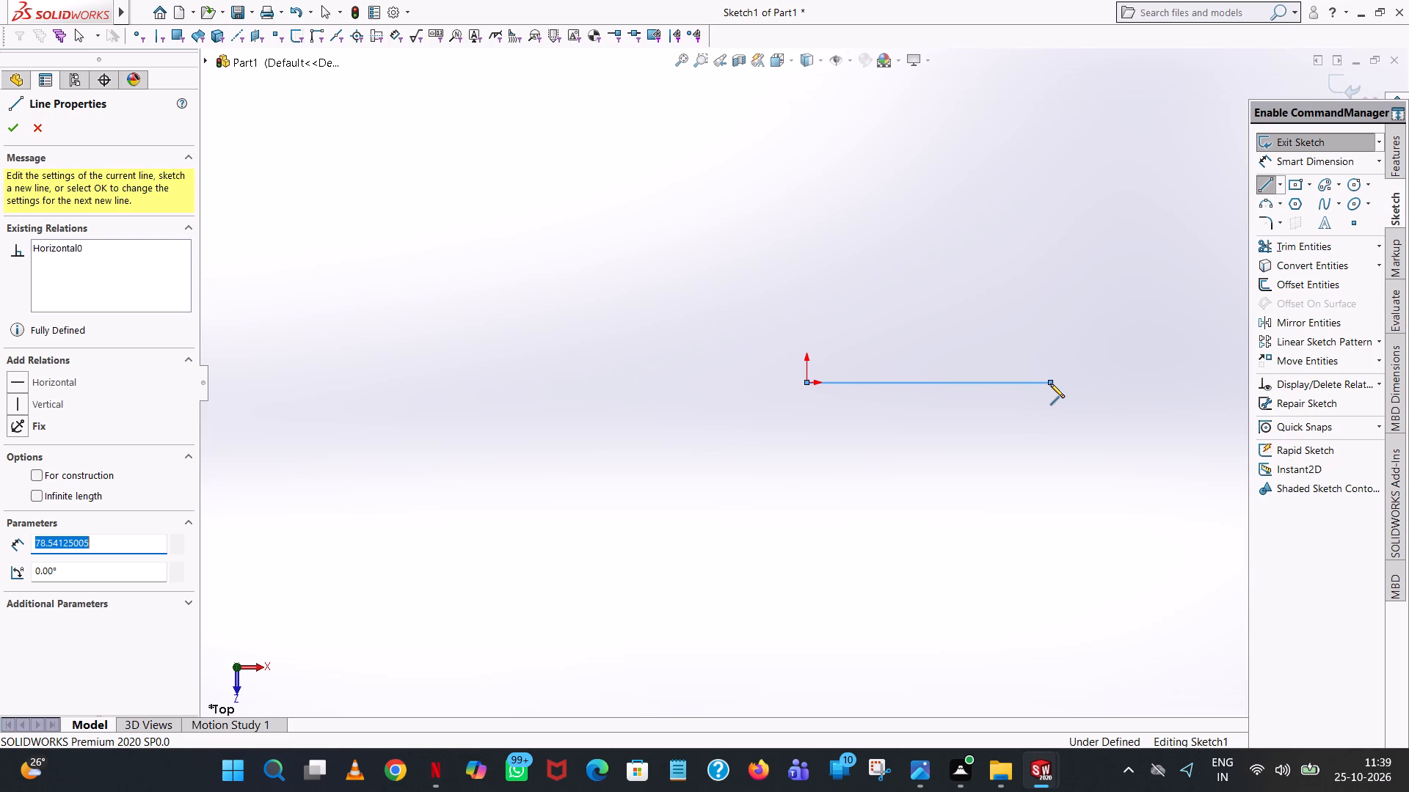
text(250/2)
key(Return)
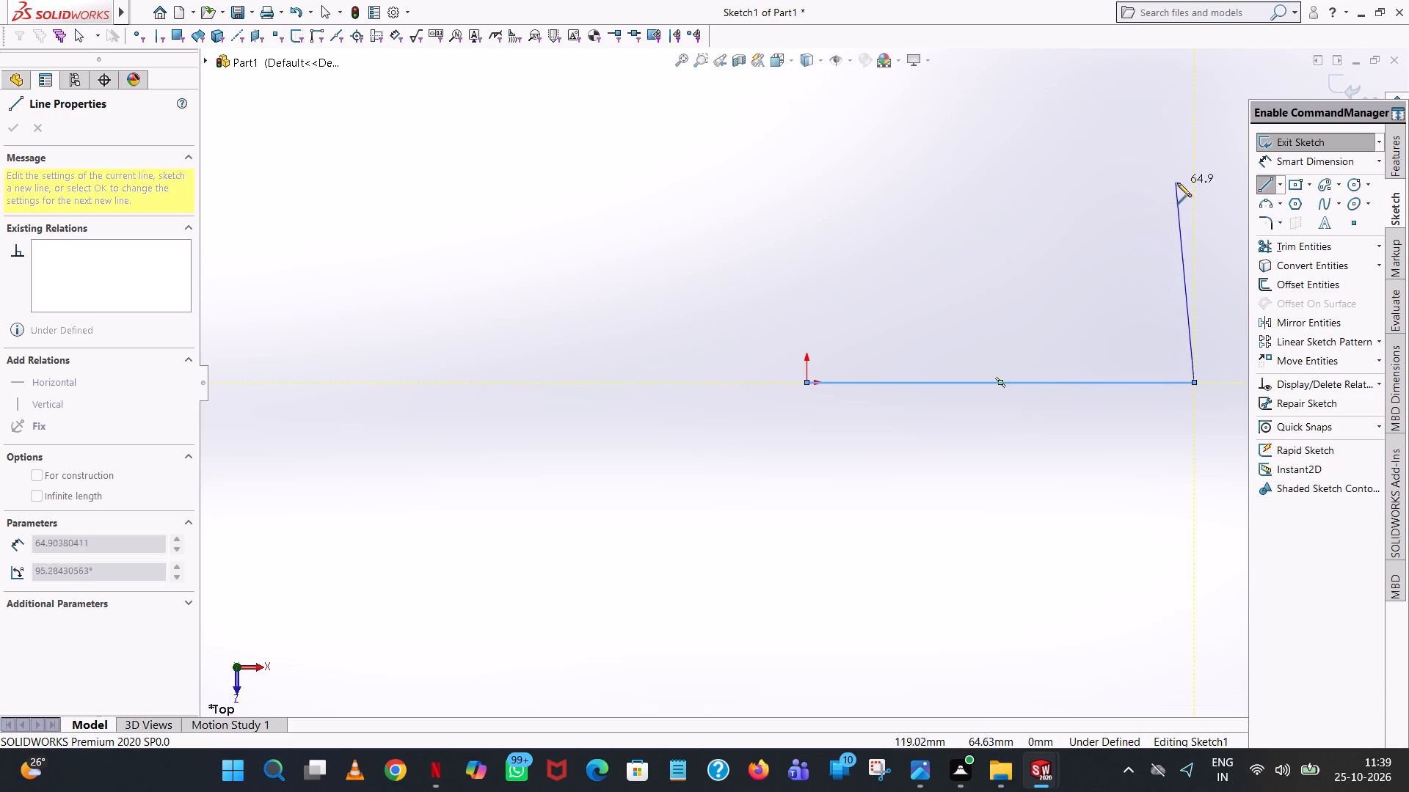
Draw a vertical line upward from the horizontal line's free end and set its length to 180/2 mm.
click(1194, 194)
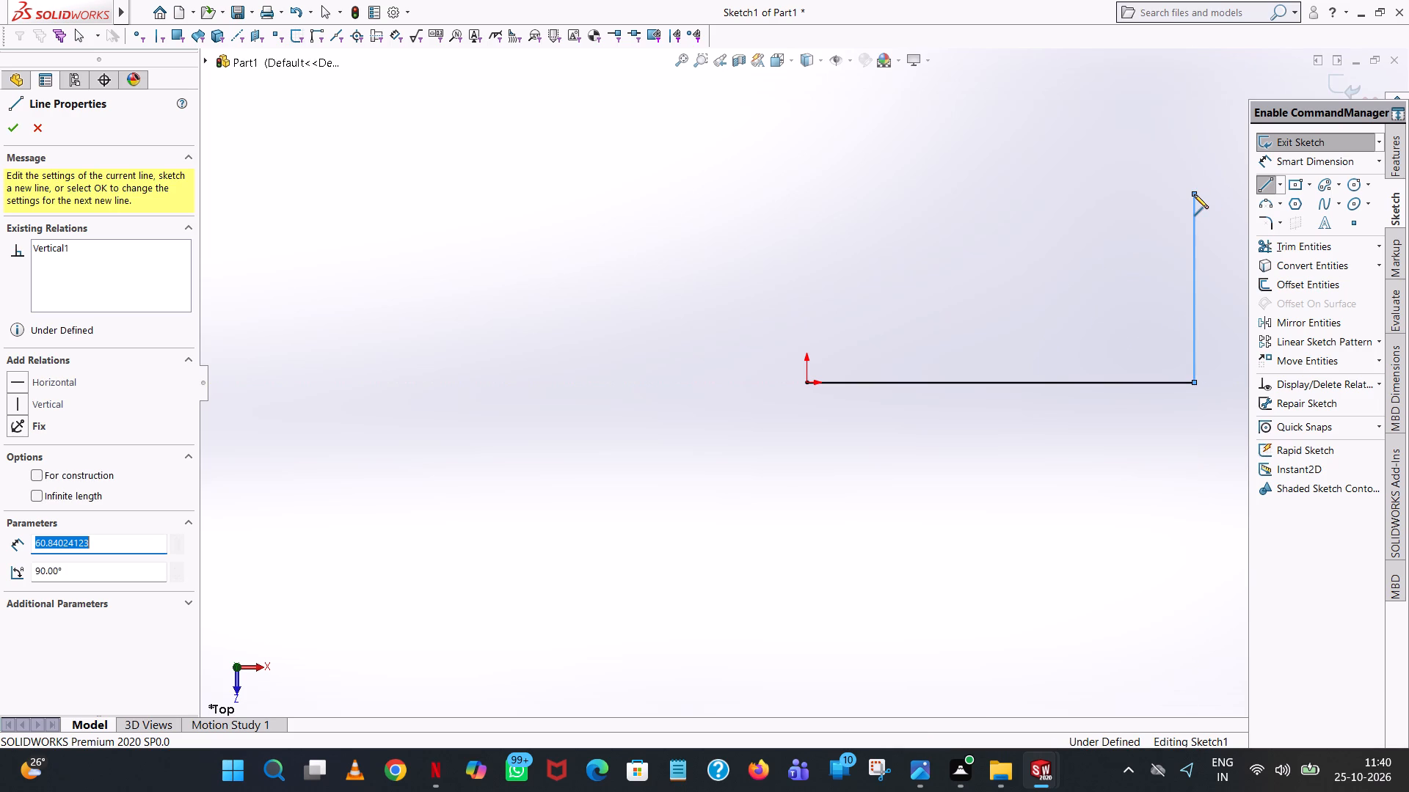
text(180/)
key(End)
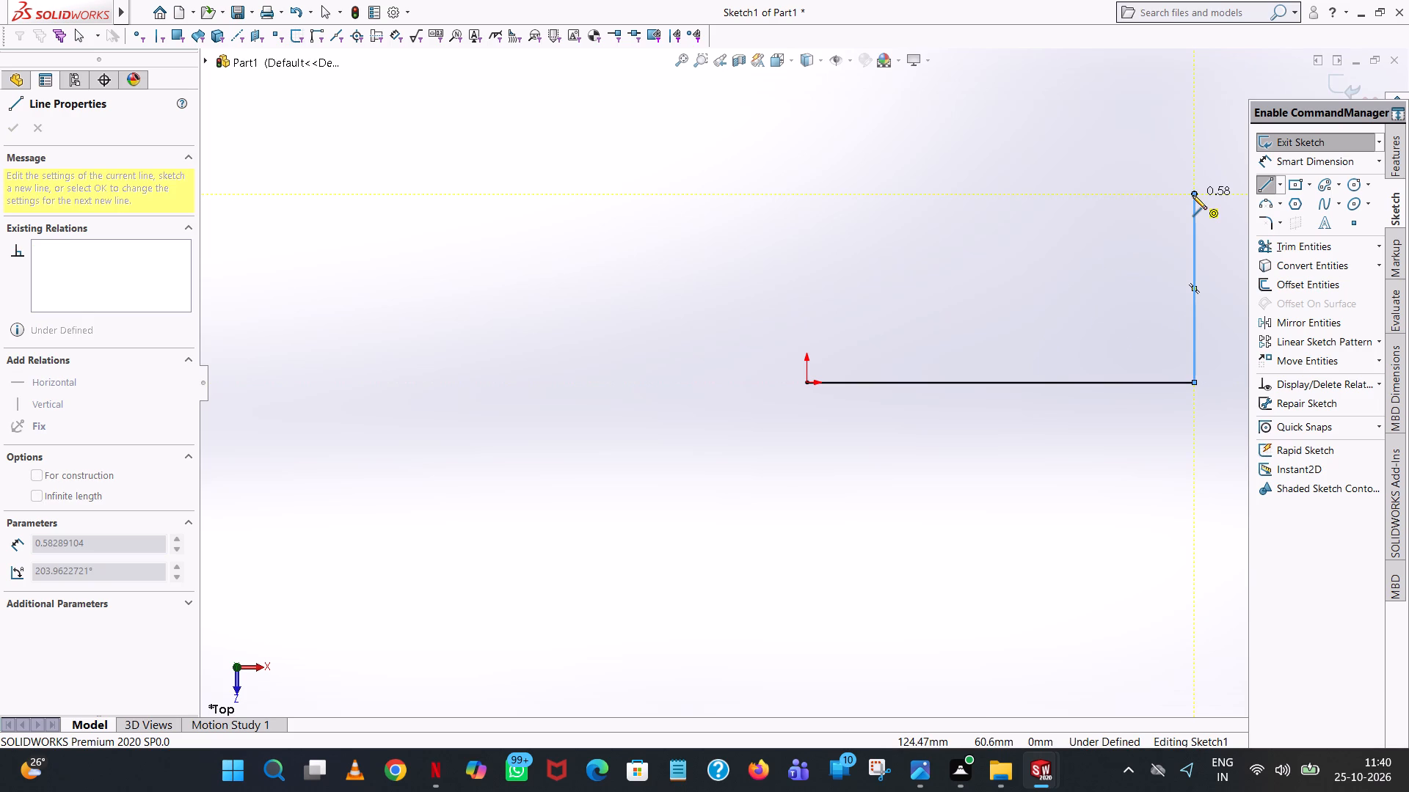
right_click(1193, 195)
click(1228, 197)
right_click(1218, 212)
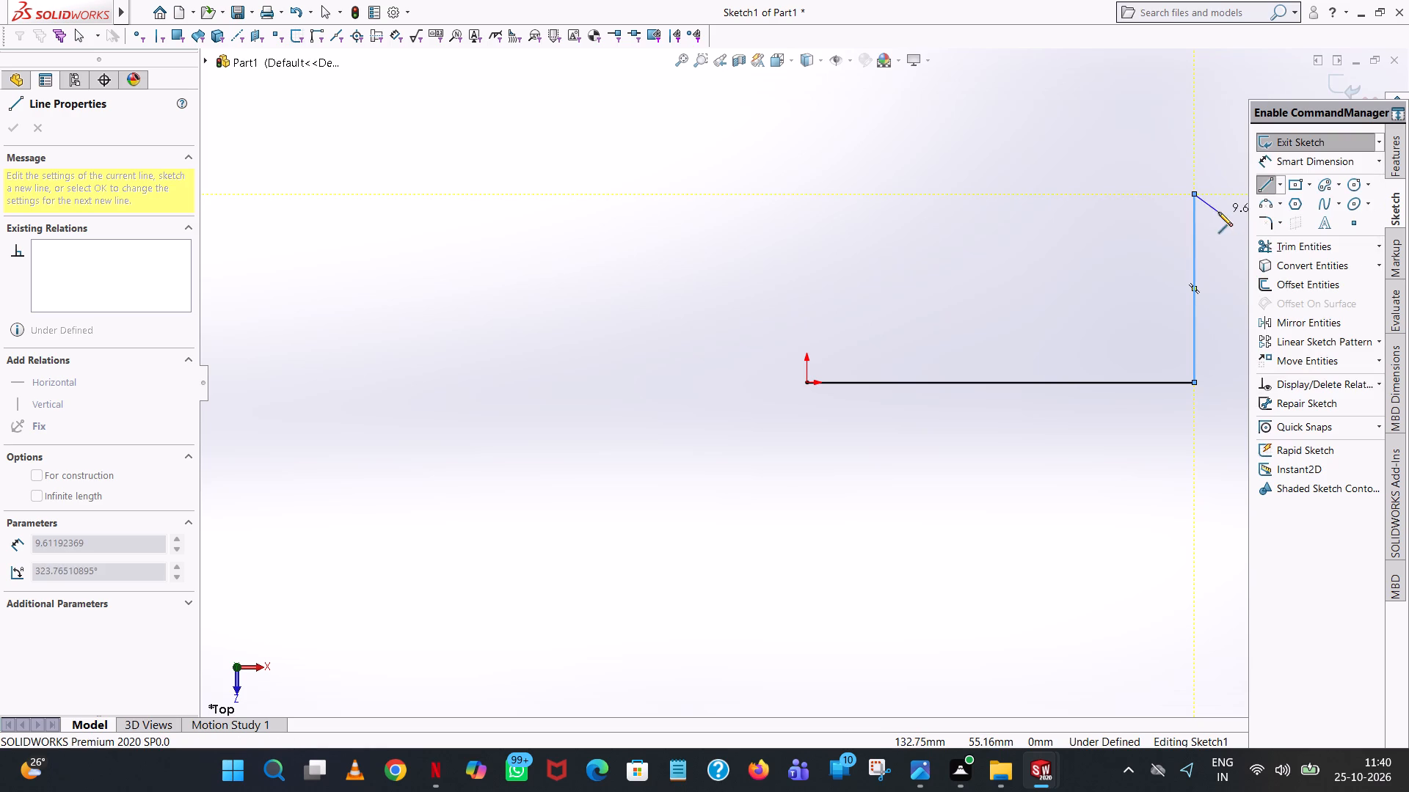
click(1247, 223)
click(1198, 224)
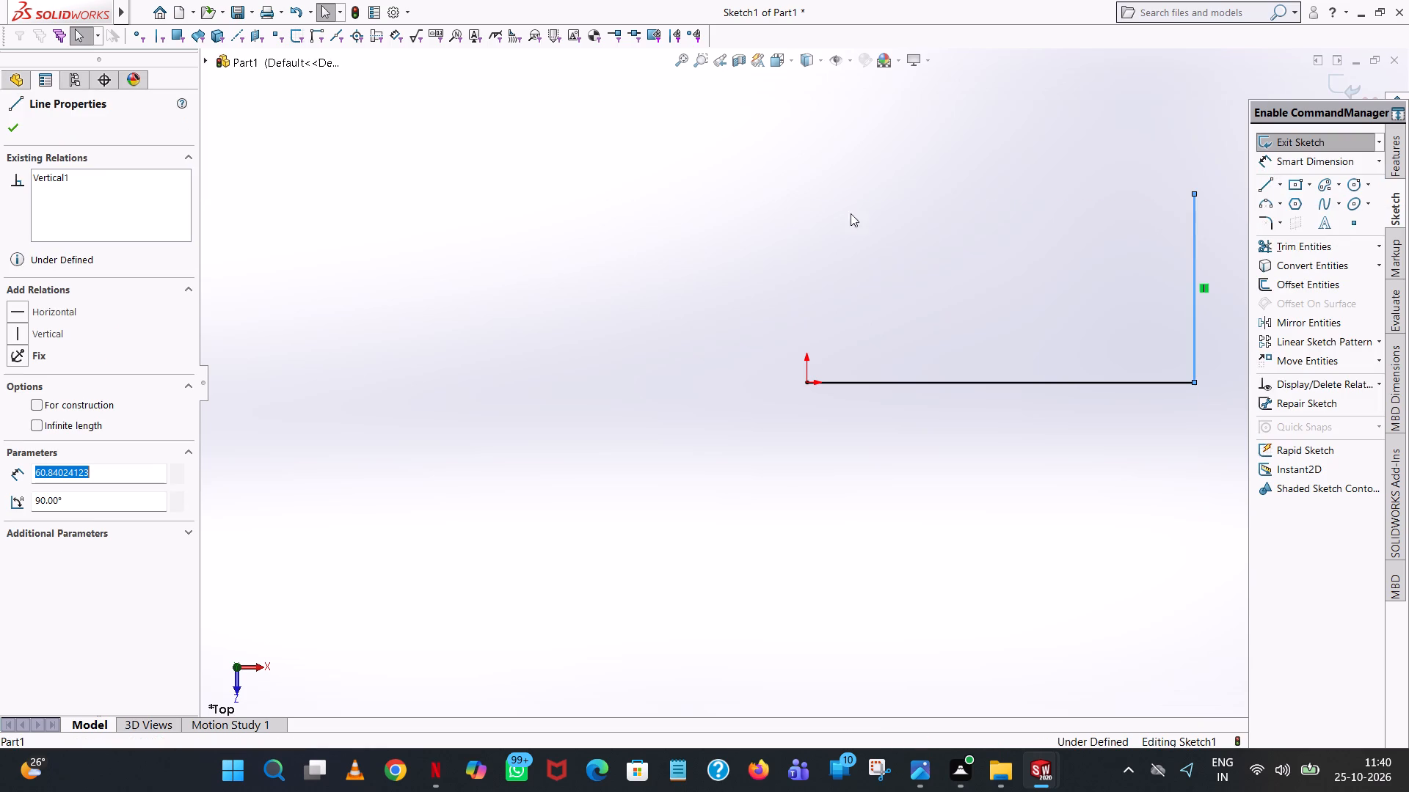
click(75, 497)
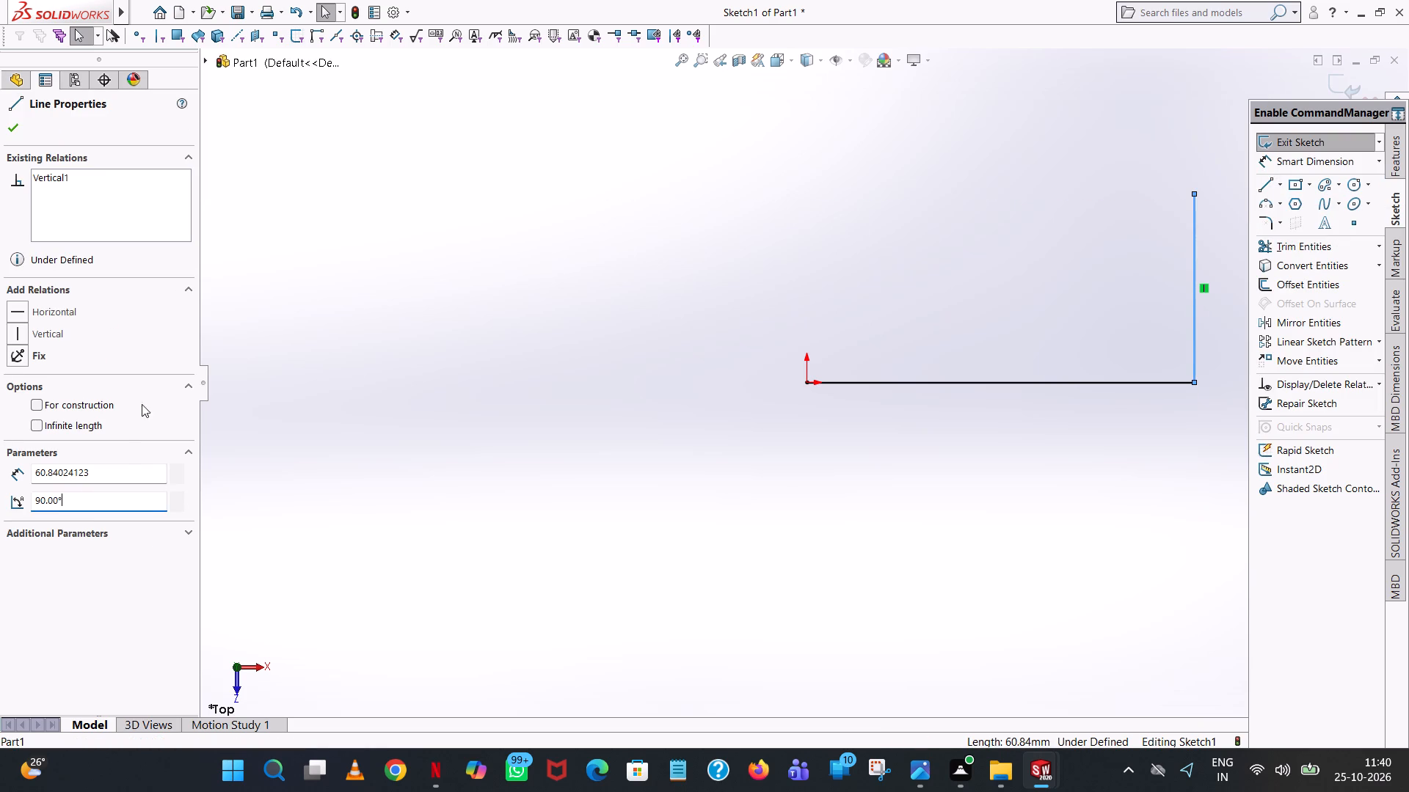
click(109, 463)
double_click(106, 469)
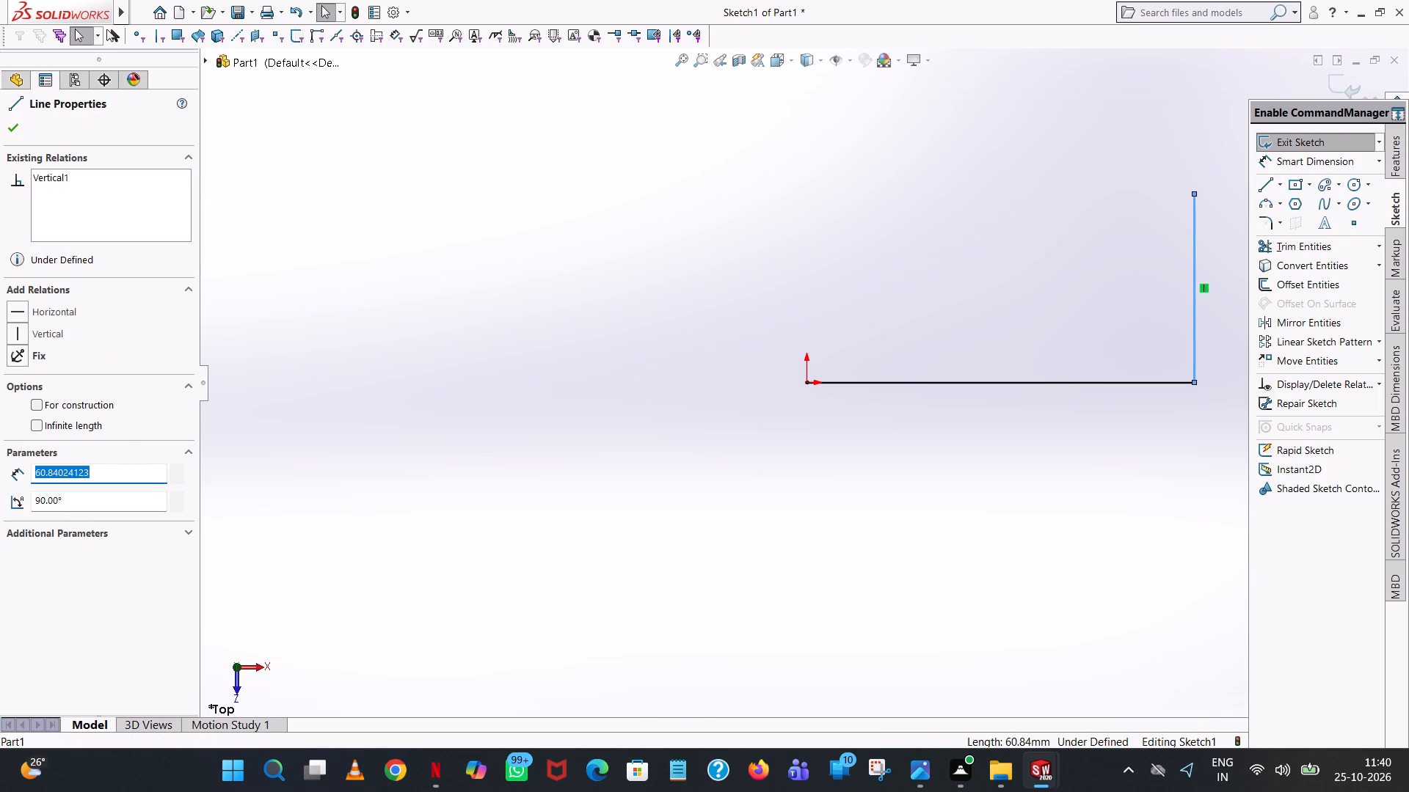
text(180/2)
key(Return)
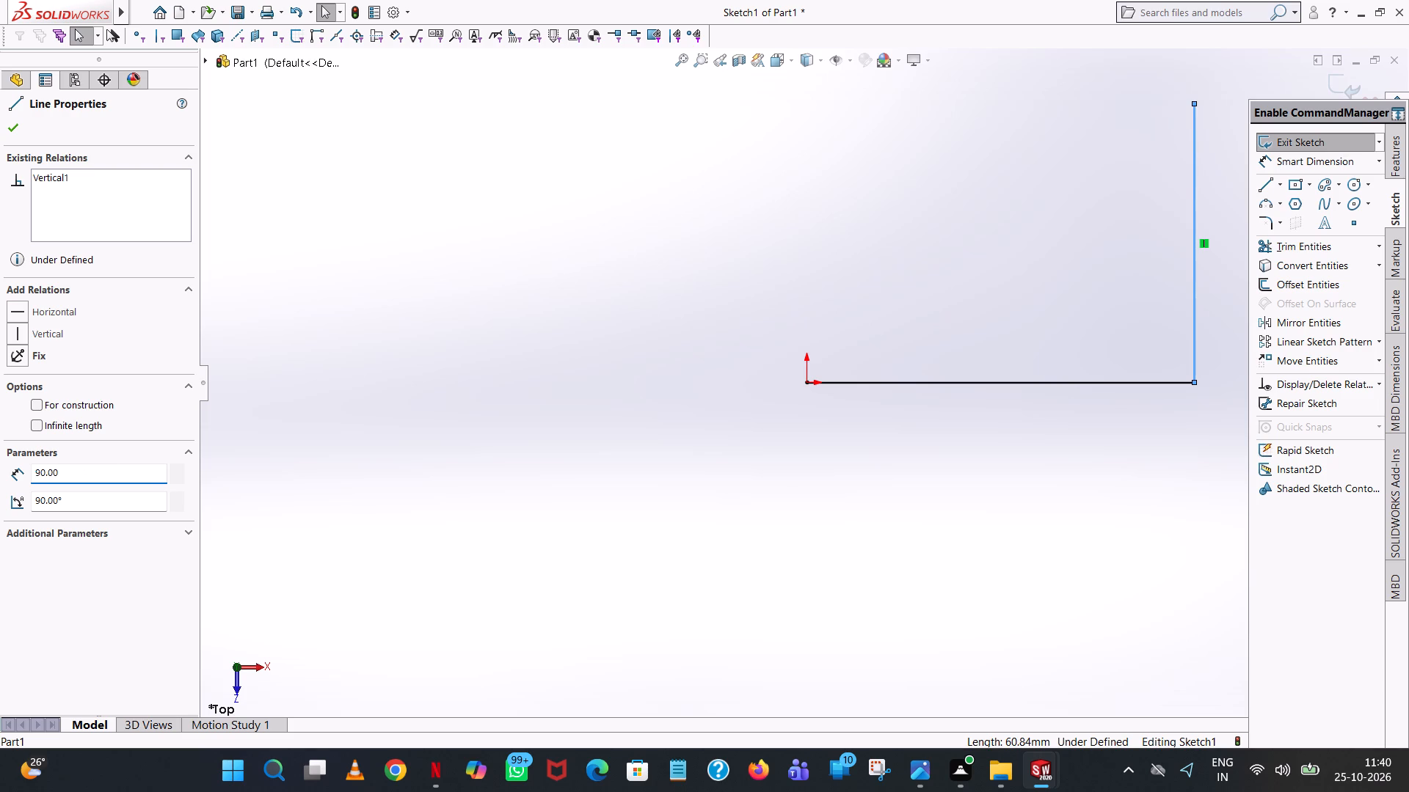
click(935, 221)
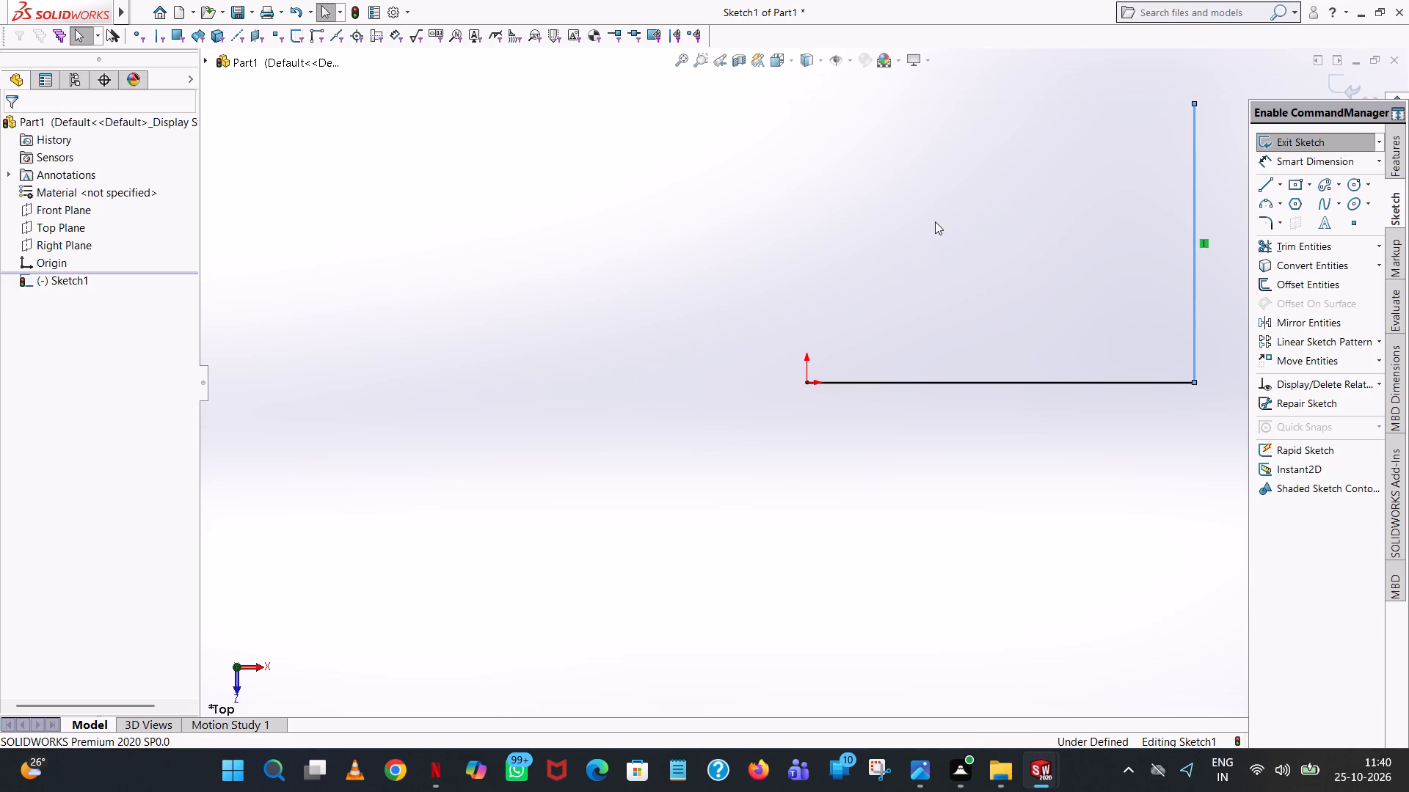
Complete the rectangle outline with a 250 mm top line, a 180 mm left line, a bottom line and a closing segment on the right side.
click(1260, 185)
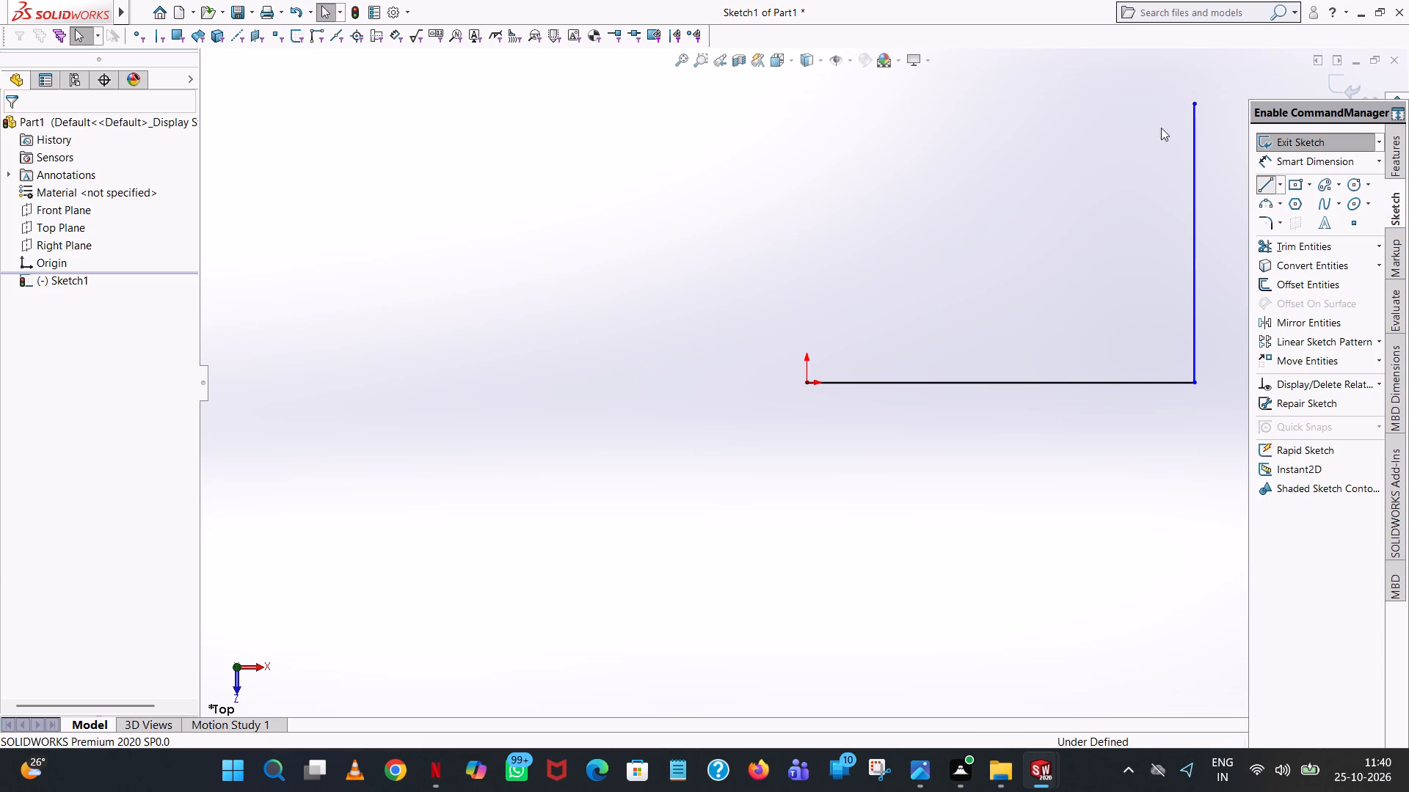
click(1195, 101)
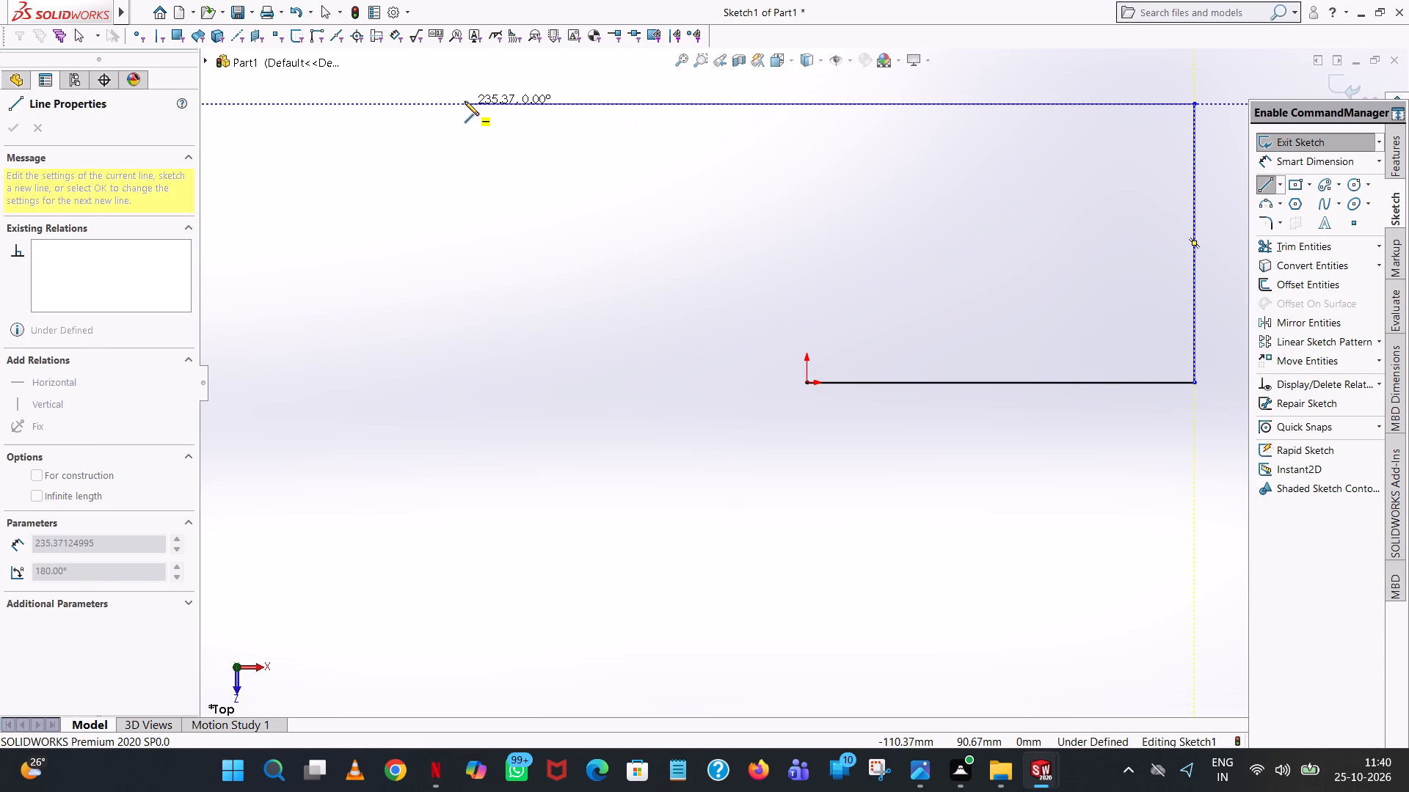
click(465, 101)
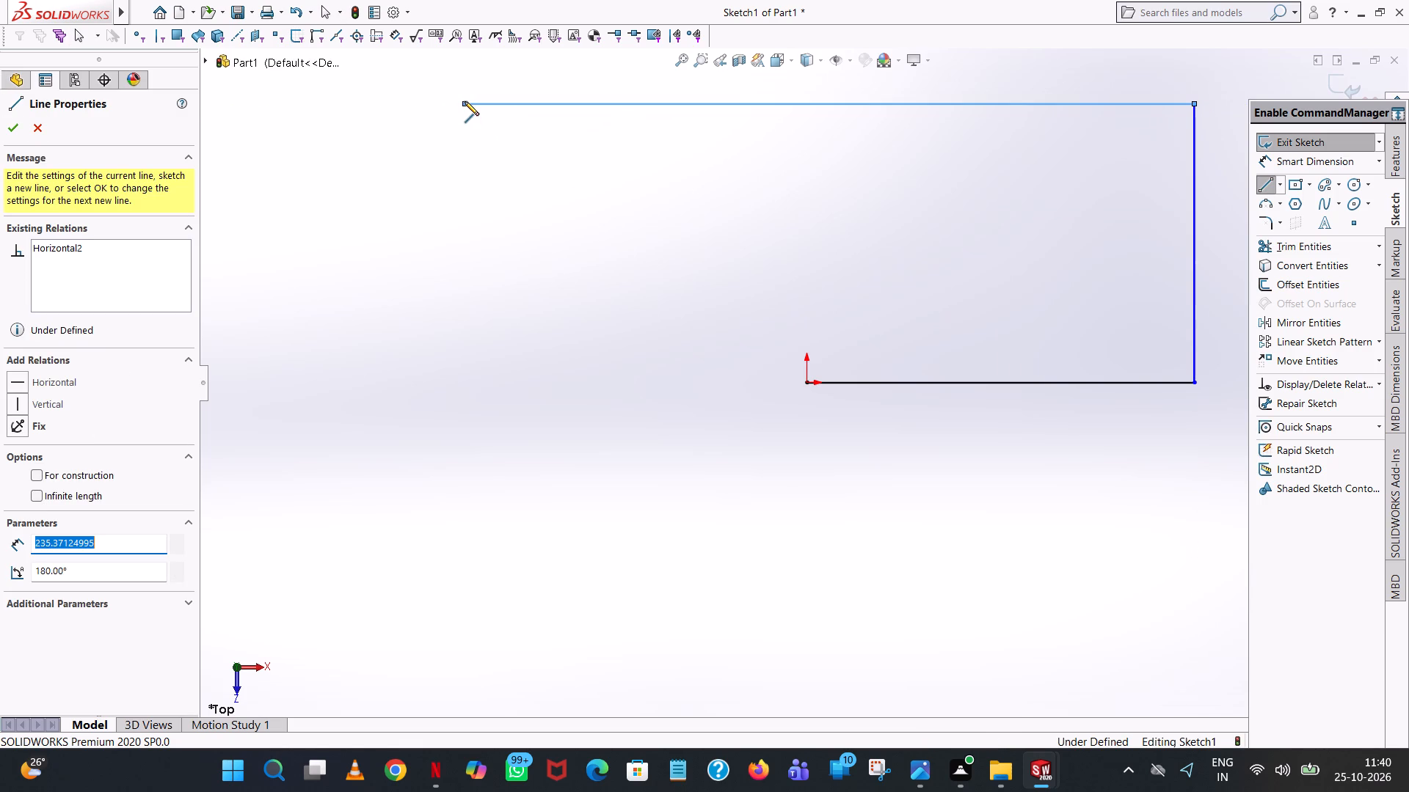
text(250)
key(Return)
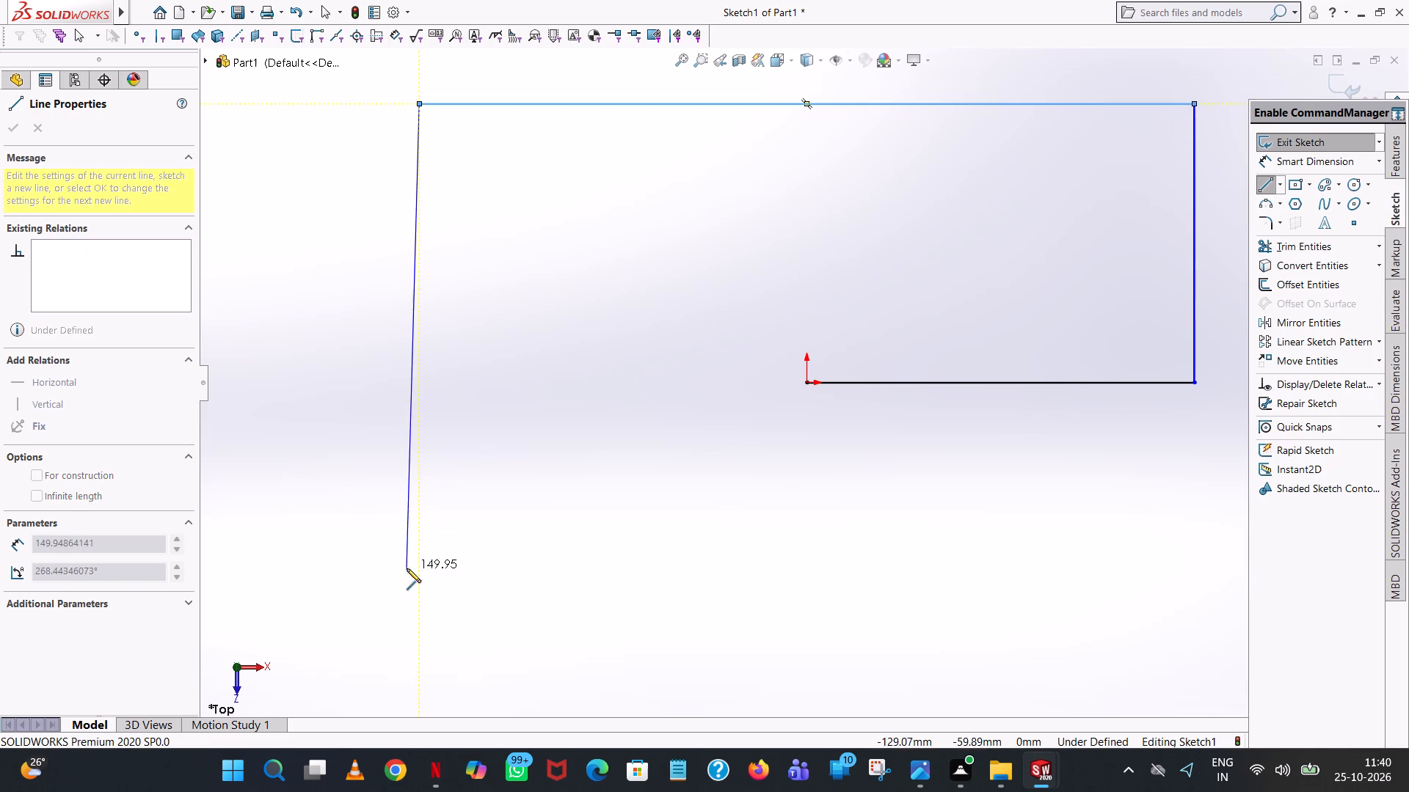
click(418, 544)
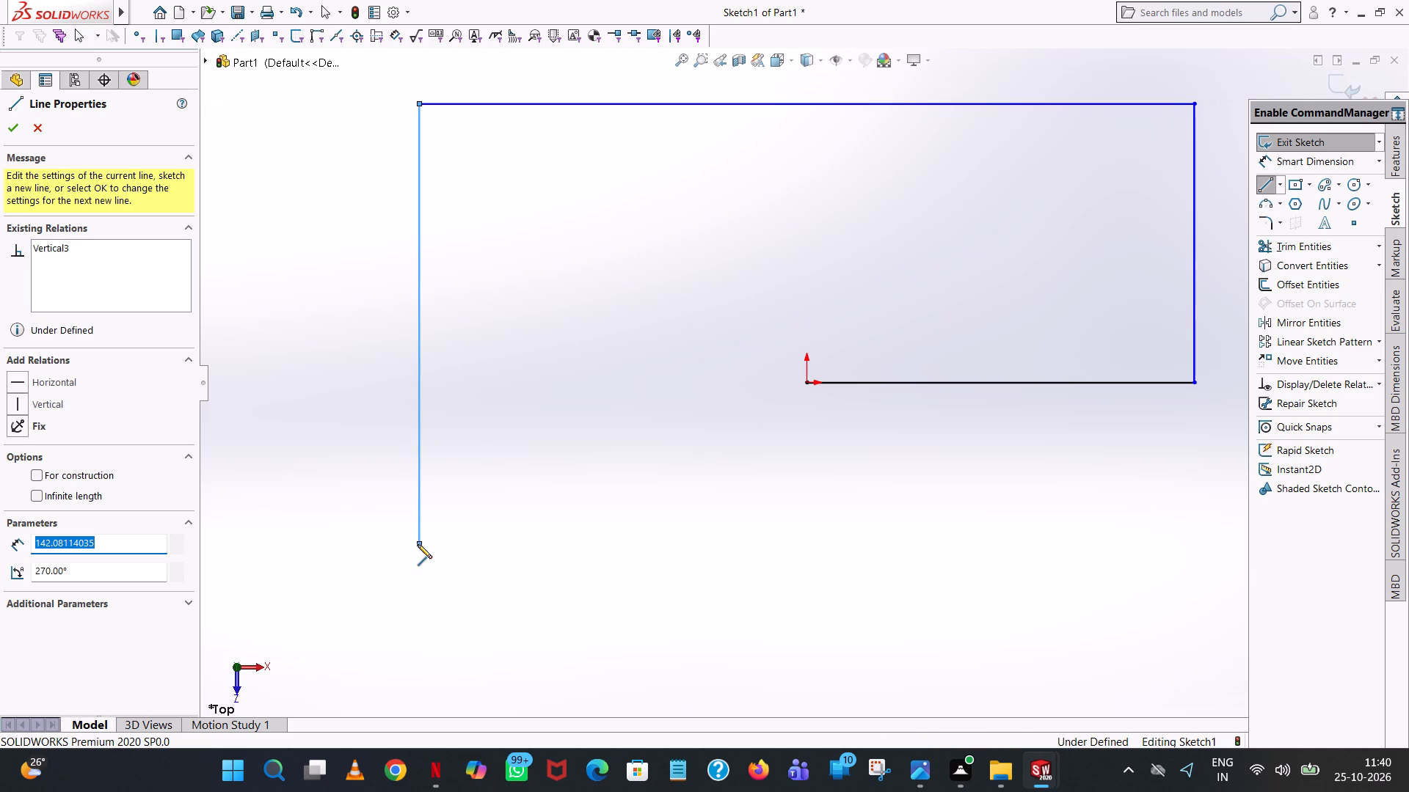
text(180)
key(Return)
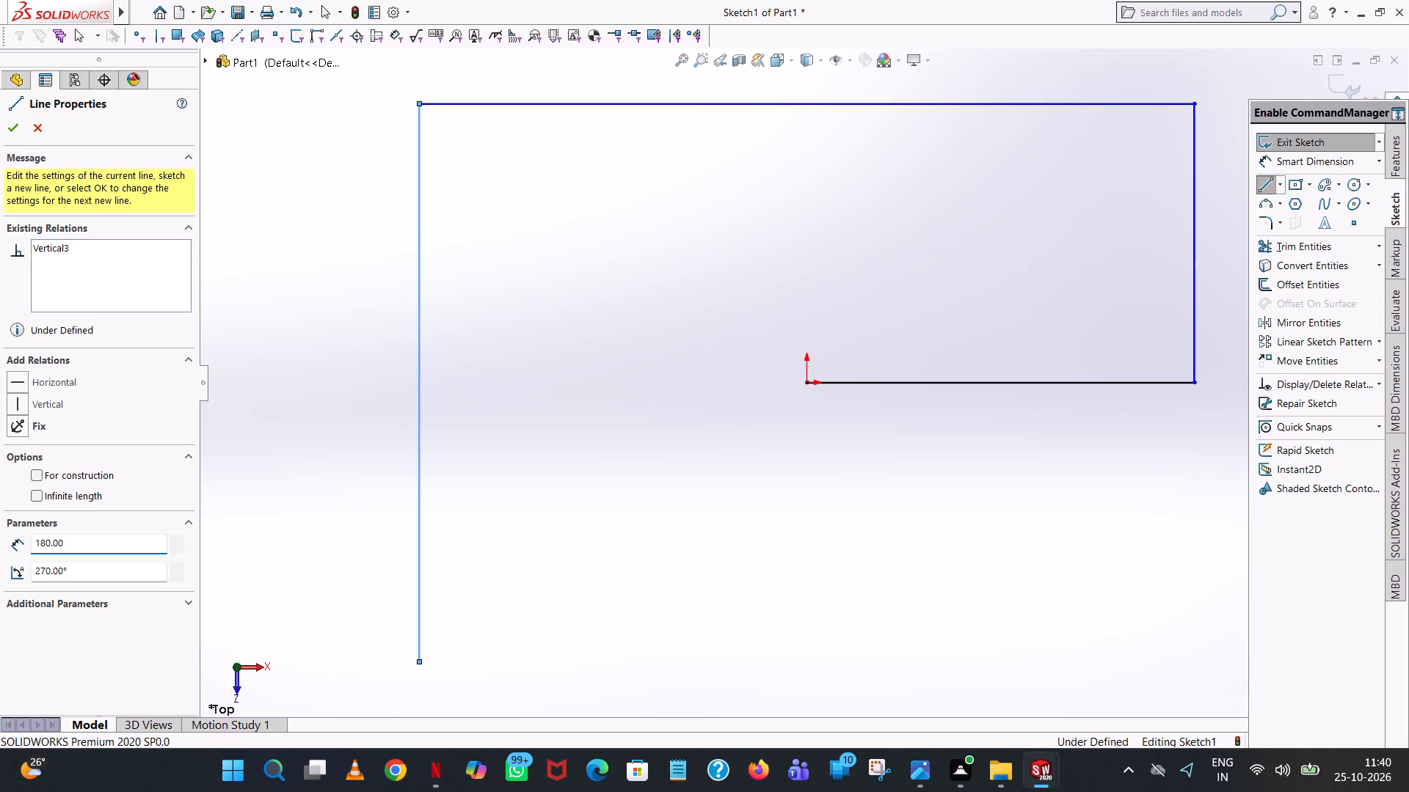
click(1193, 663)
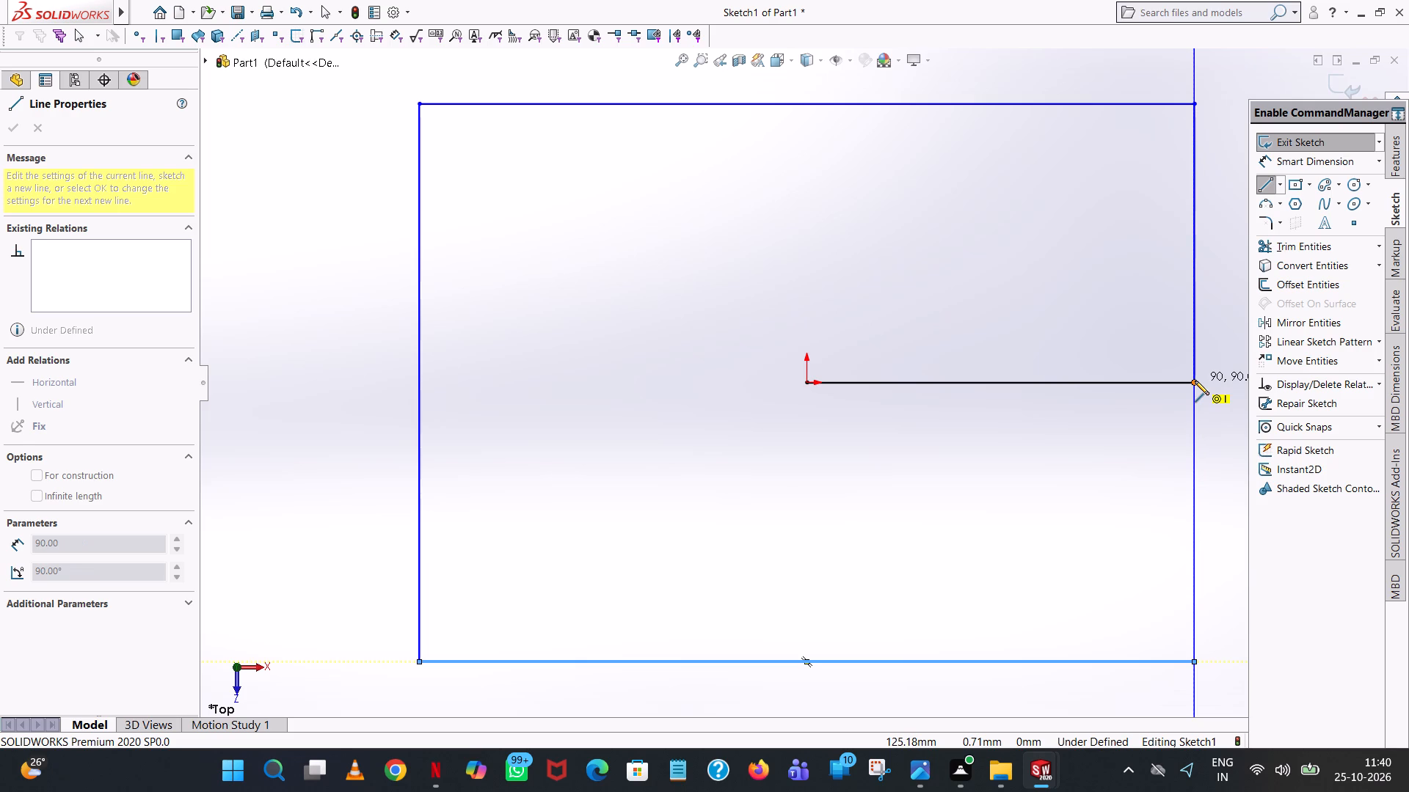
click(1195, 381)
right_click(1195, 381)
click(1221, 391)
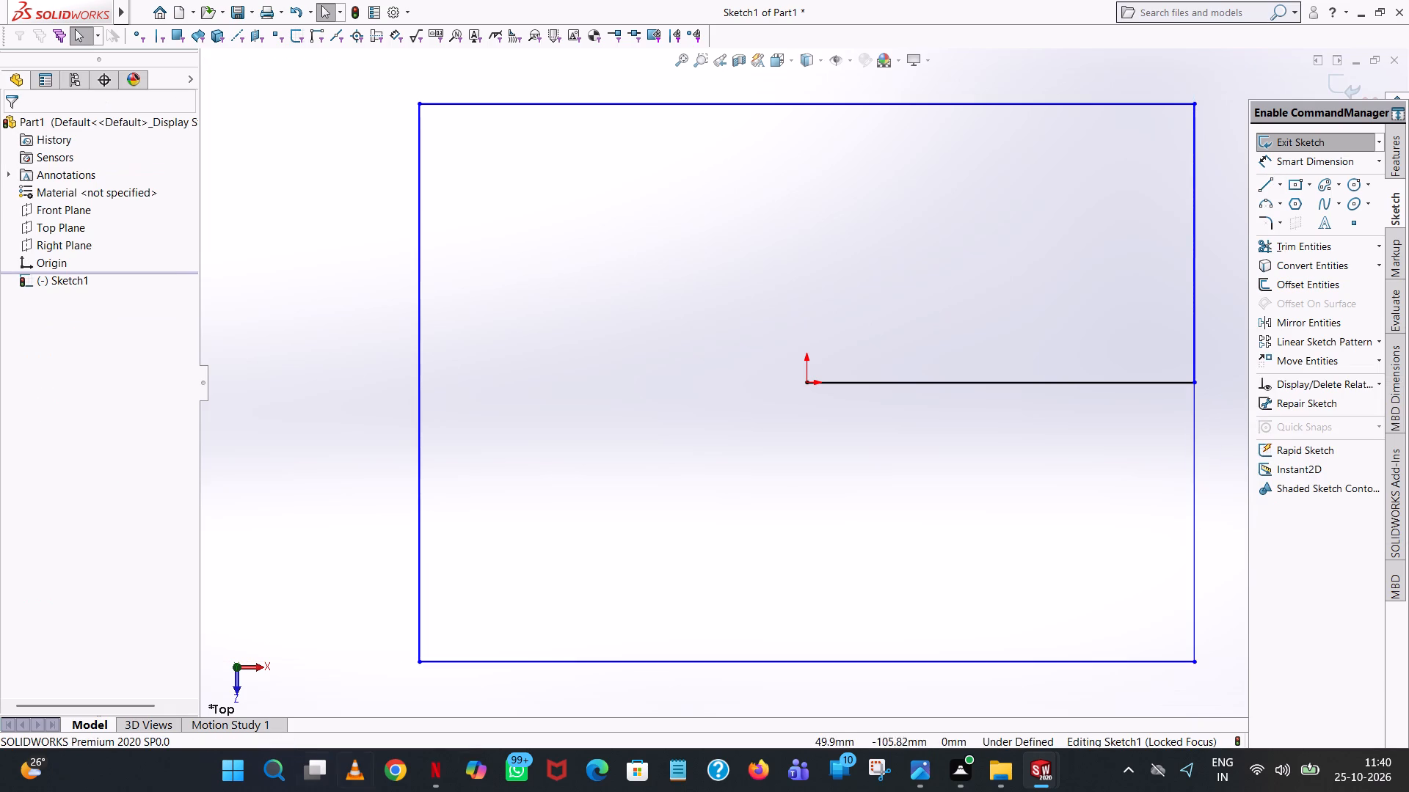
Trim away the horizontal helper line between the origin and the rectangle's right side.
click(1290, 253)
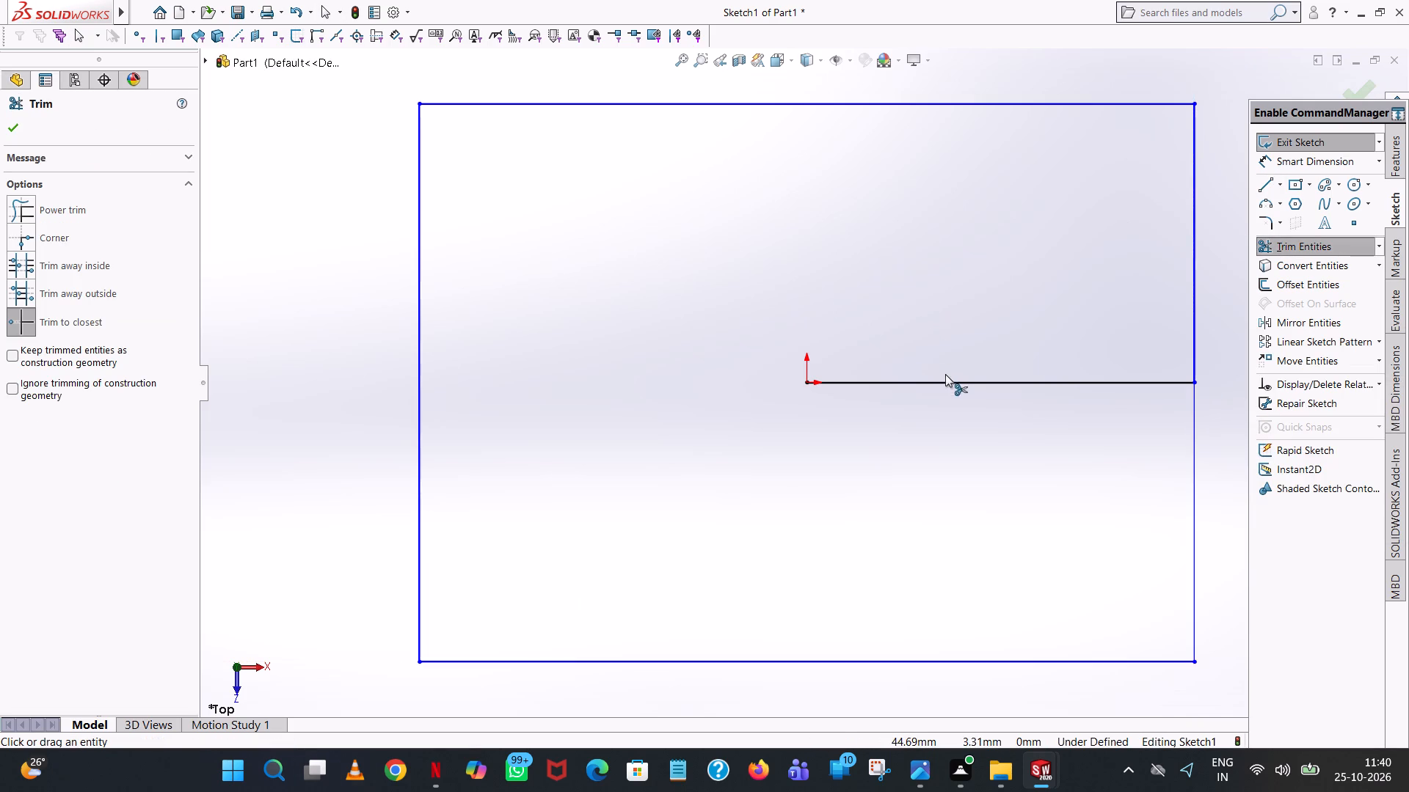
click(945, 382)
Dimension the rectangle's width above its top edge and its height beside its left edge.
scroll(947, 378, up, 4)
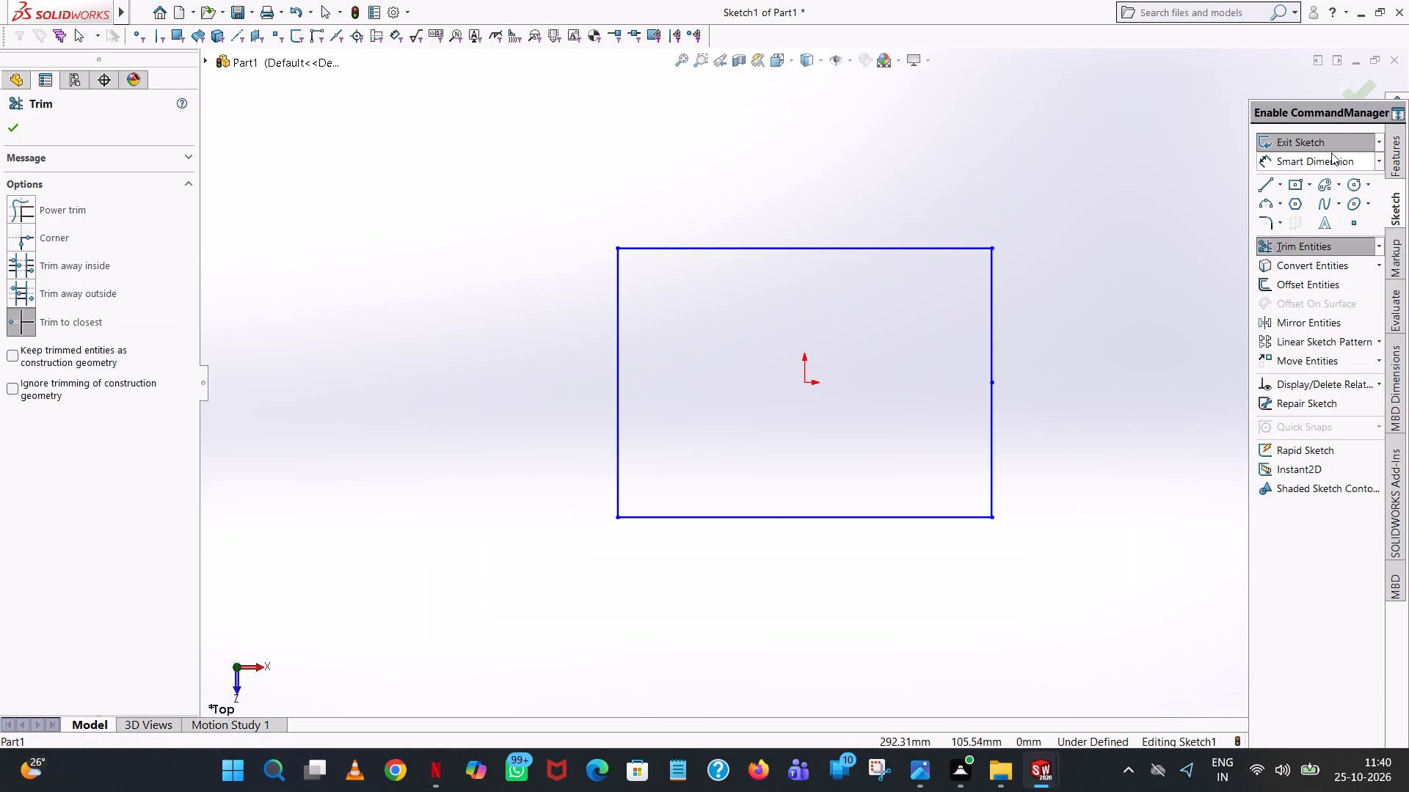
click(1312, 161)
click(770, 247)
click(777, 136)
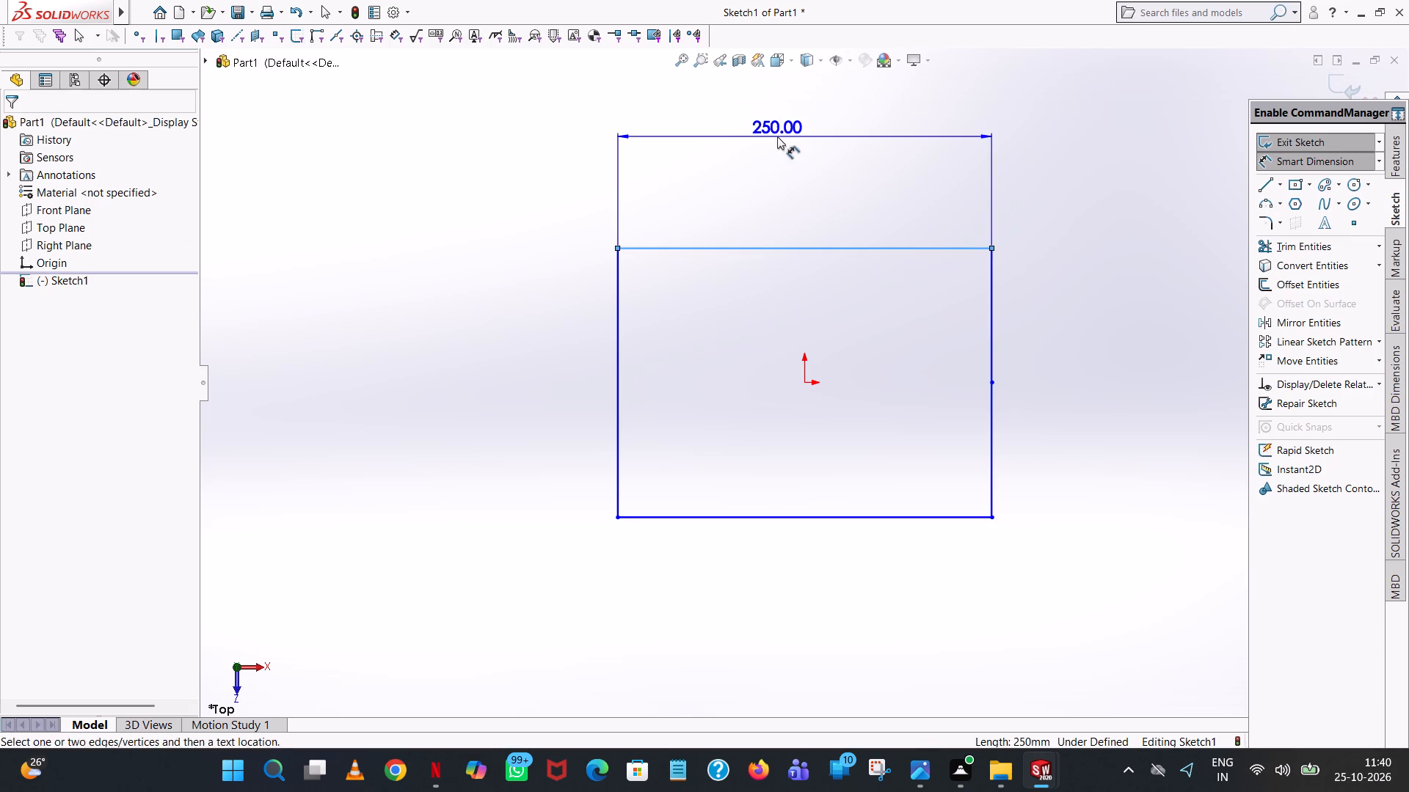
click(711, 115)
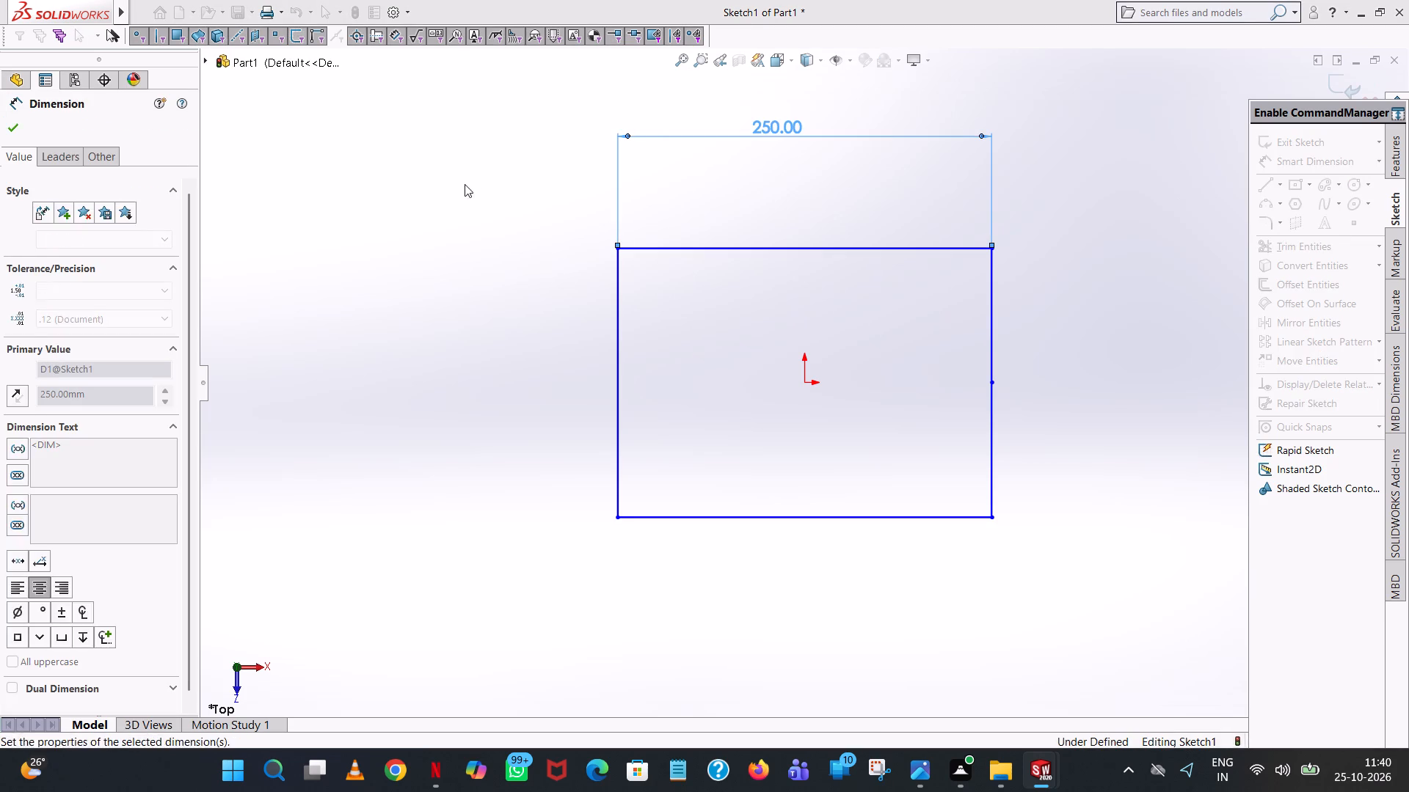
click(465, 184)
click(618, 324)
click(514, 317)
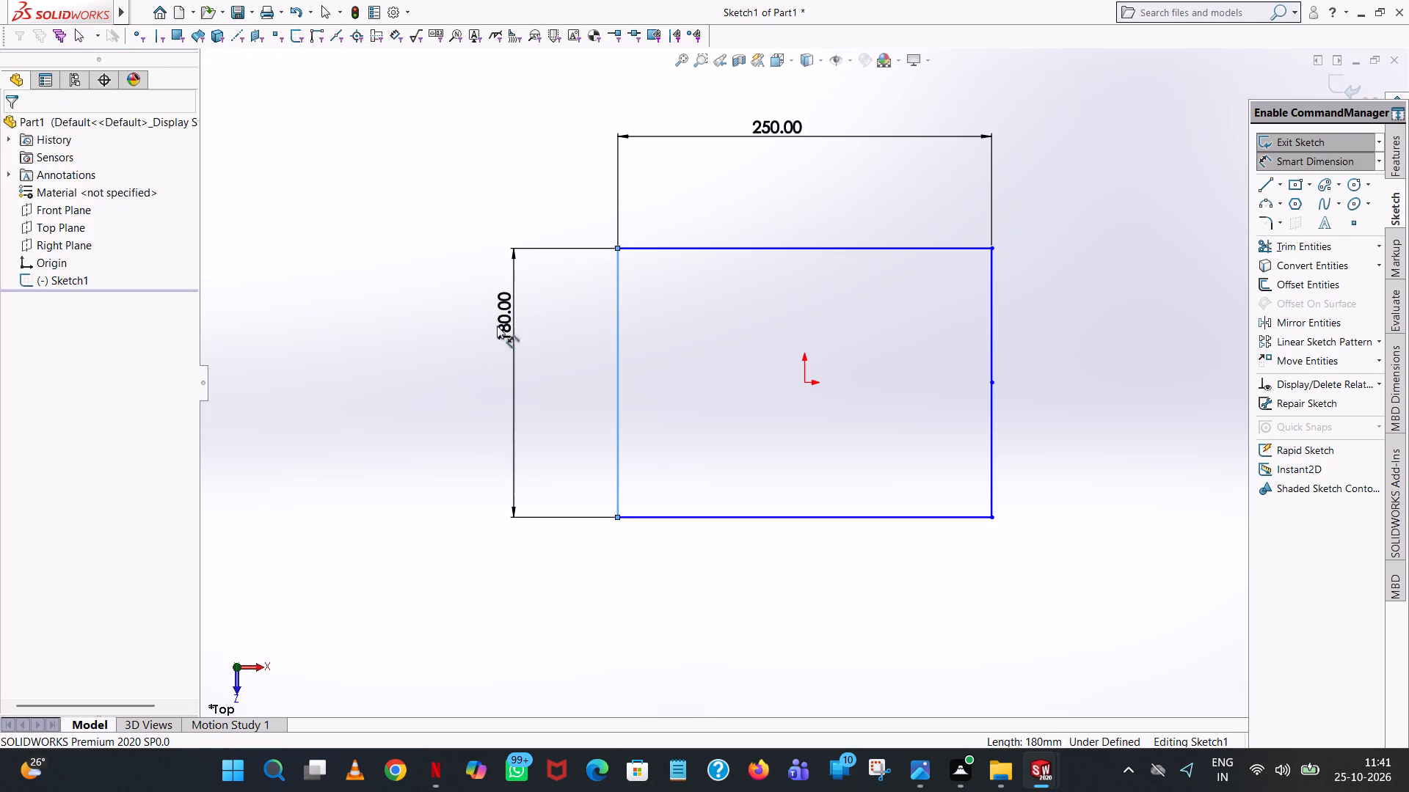
click(446, 293)
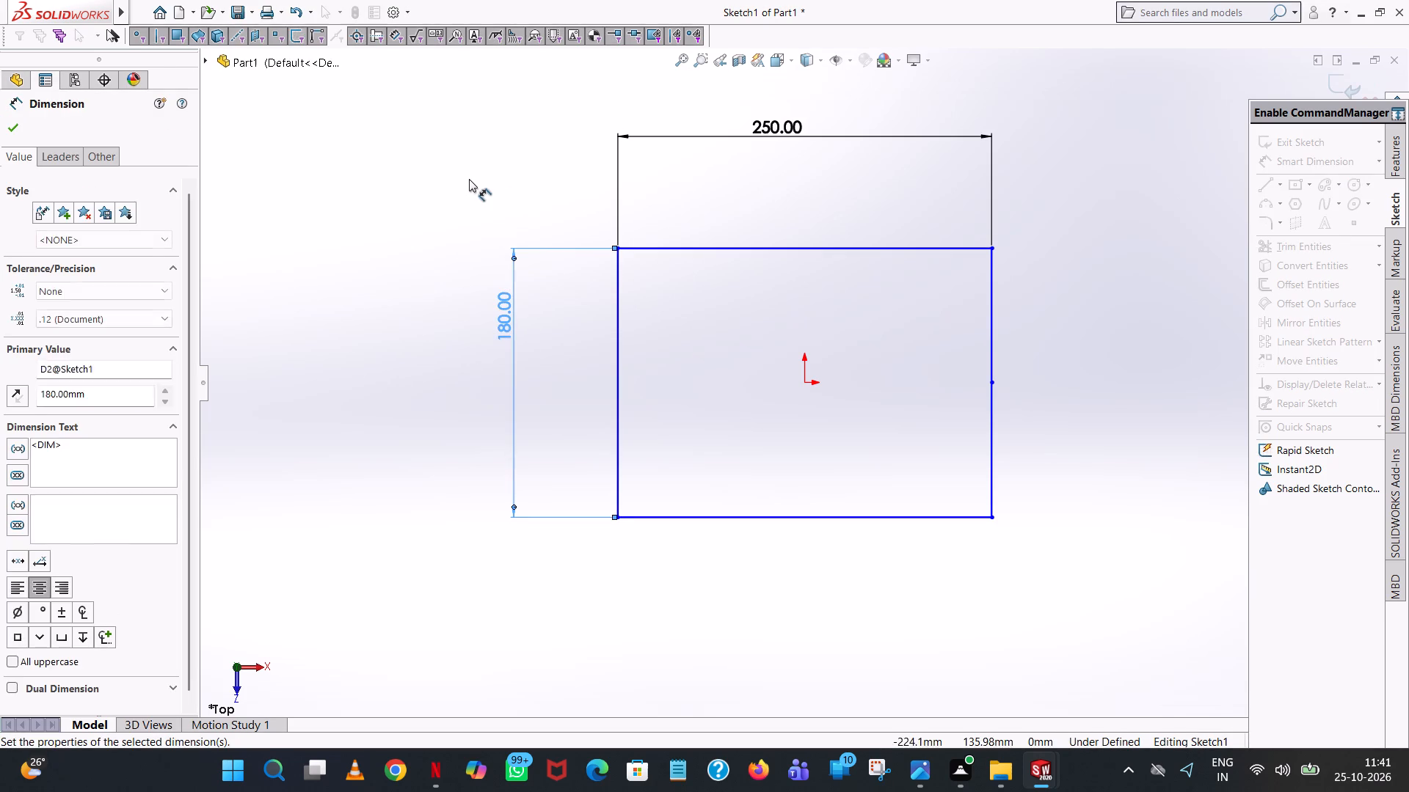
click(469, 178)
Dimension the horizontal distance from the rectangle's left edge to the origin, placed below the rectangle.
click(622, 373)
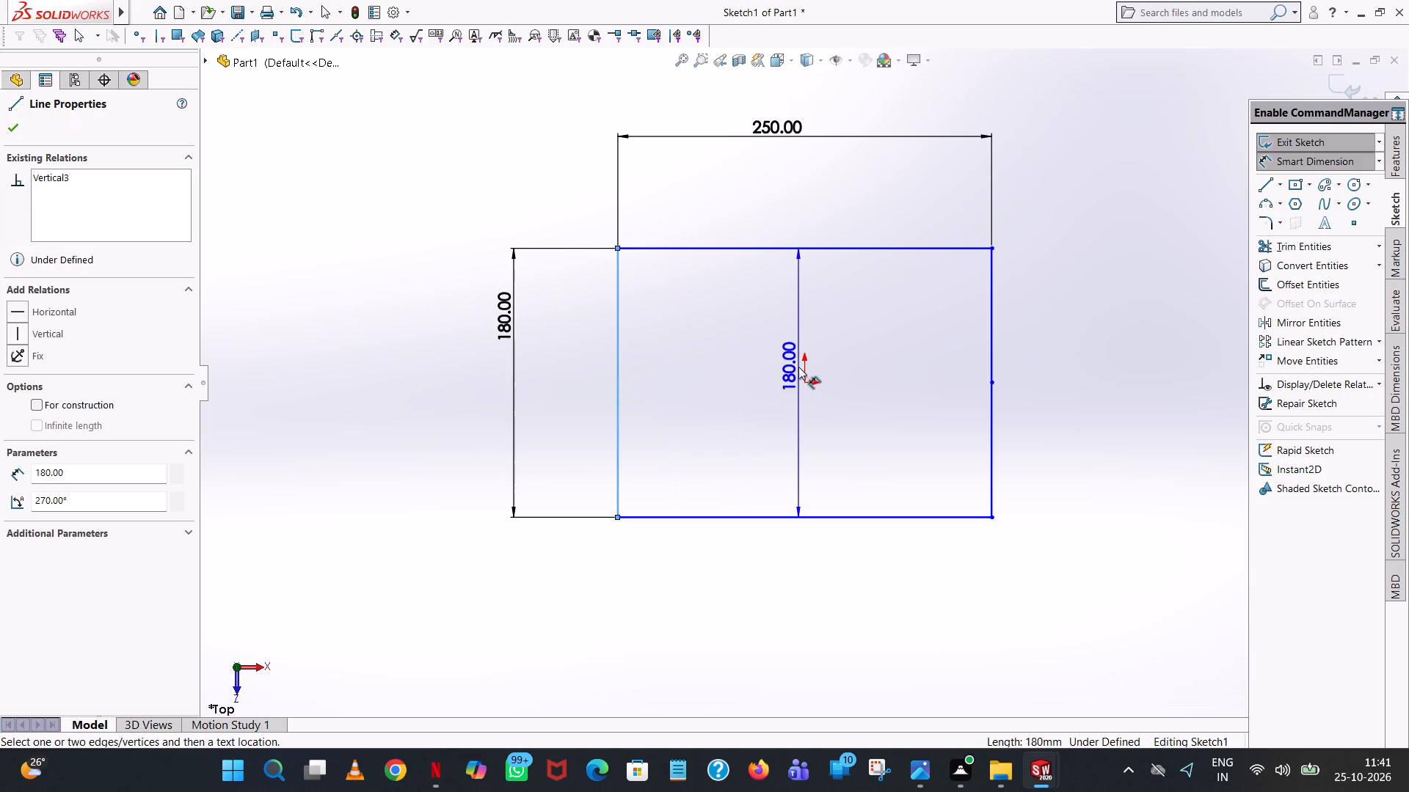
click(805, 384)
click(732, 582)
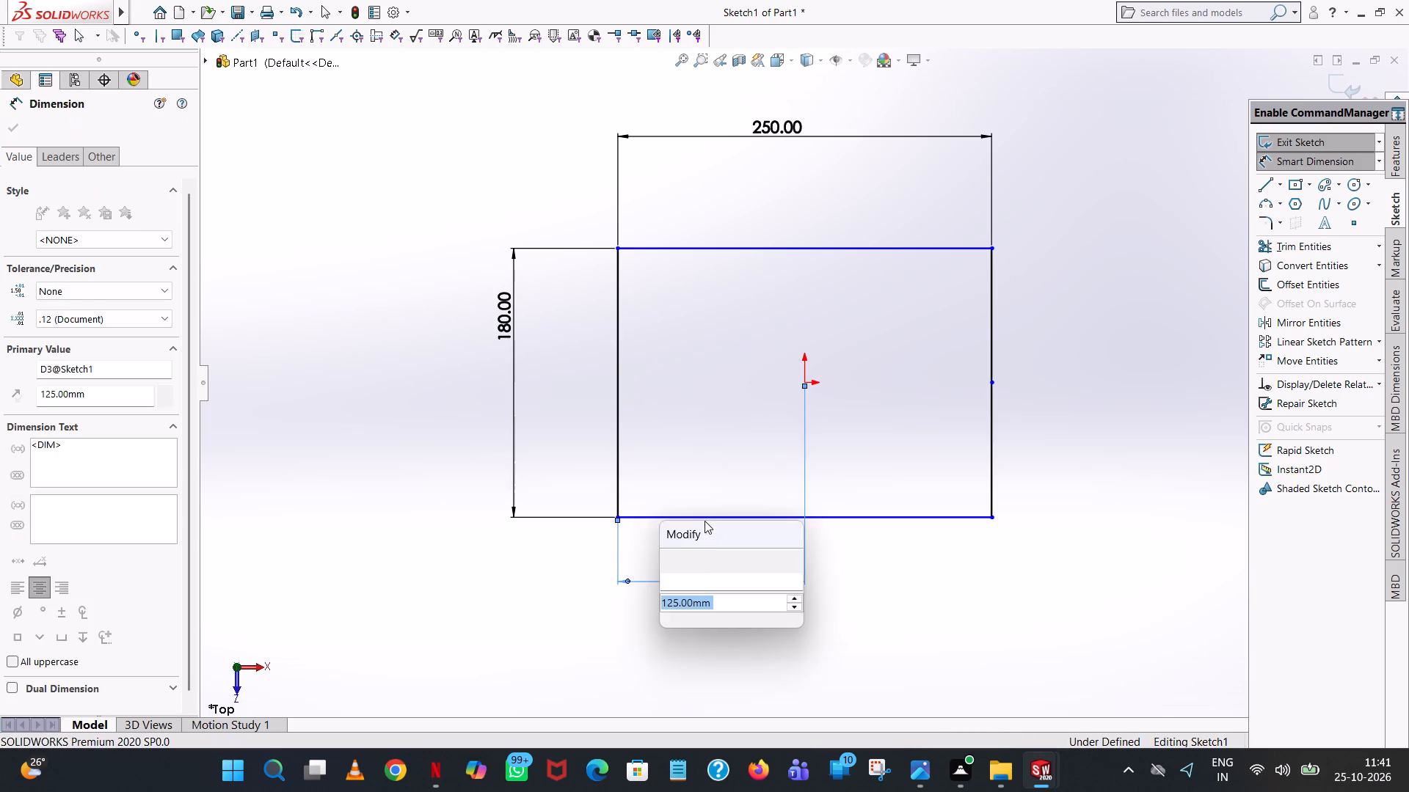
click(663, 557)
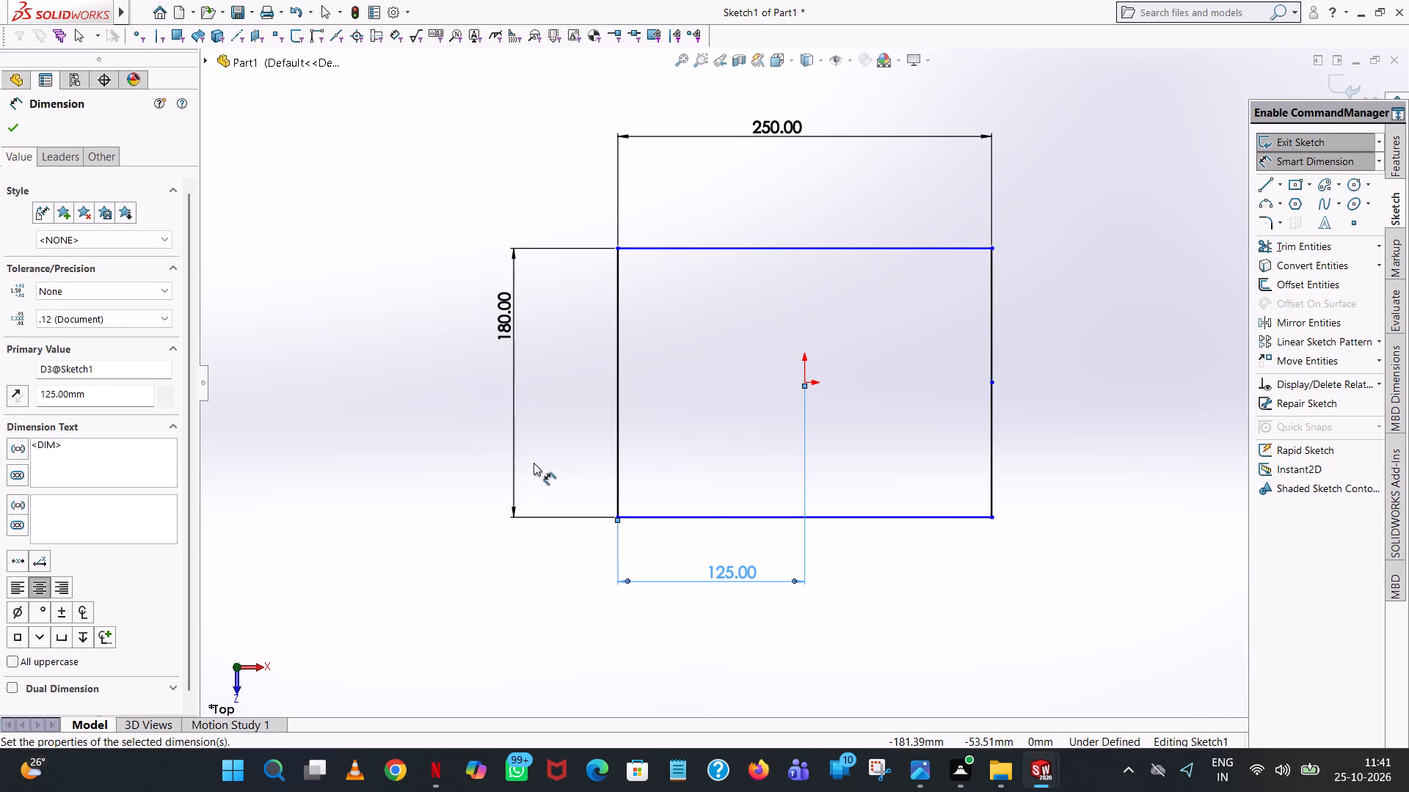
click(362, 393)
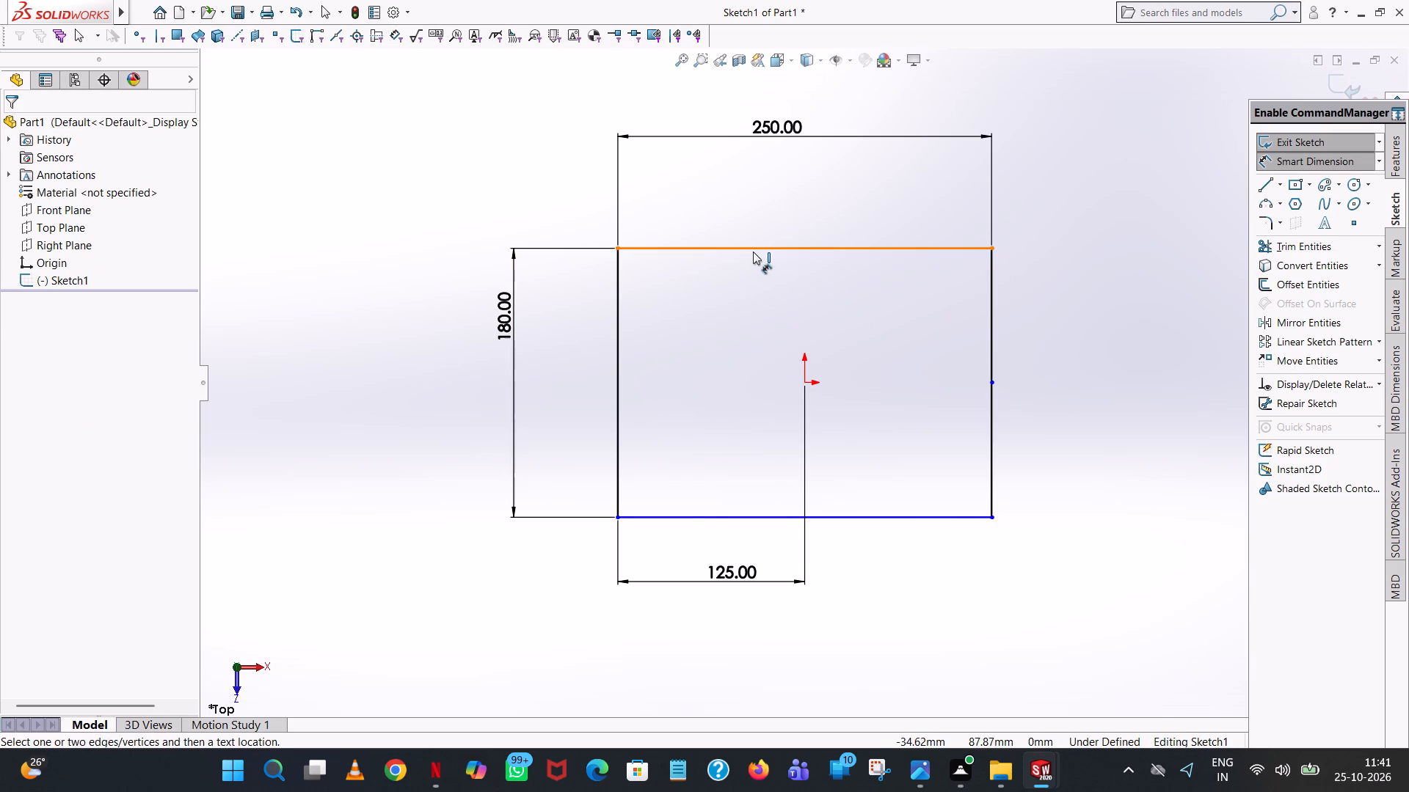
Dimension the vertical distance from the rectangle's top edge to the origin, placed outside the rectangle's right side.
click(753, 252)
click(807, 384)
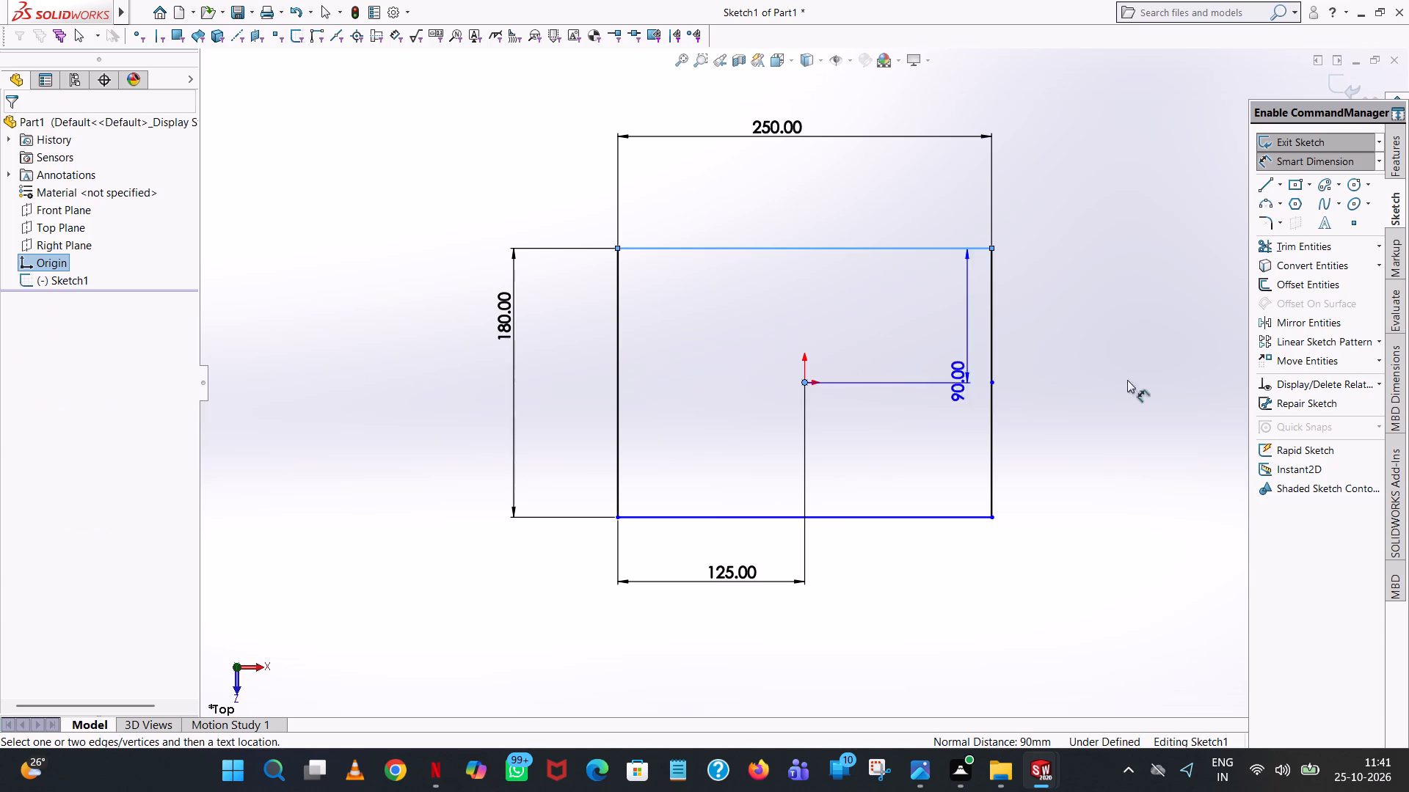
click(1206, 377)
click(1146, 359)
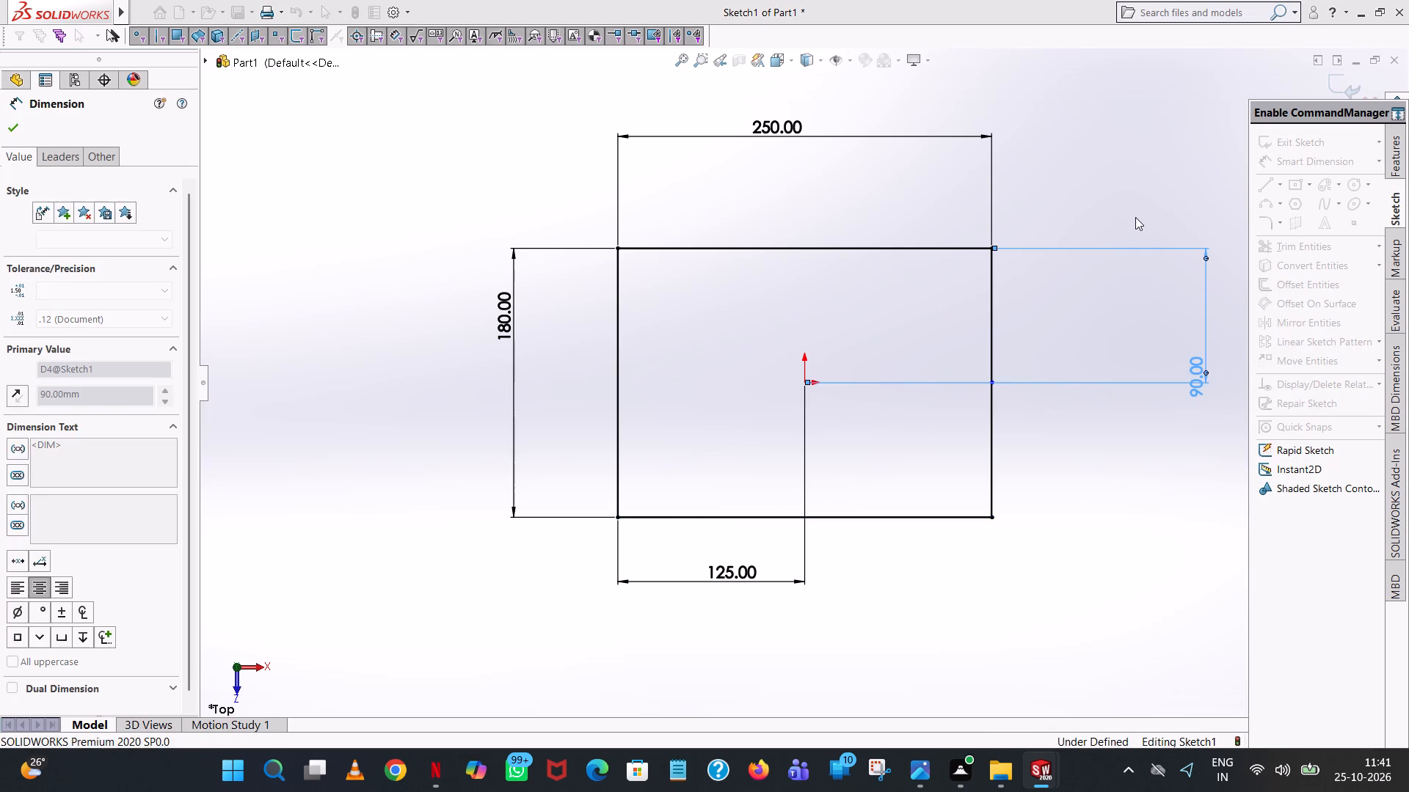
click(1130, 201)
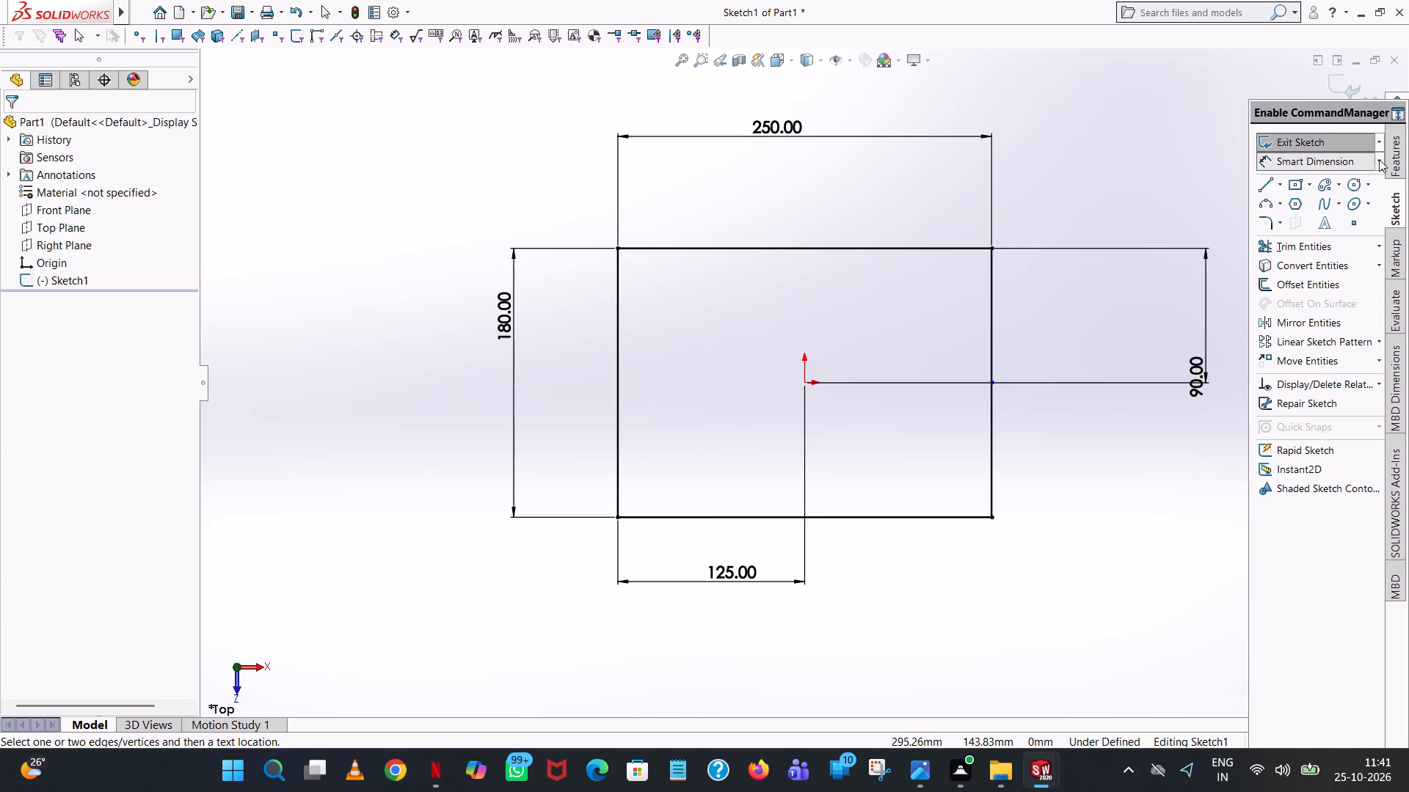
Extrude the rectangular base sketch upward as a blind boss with a depth of 50 mm.
click(1399, 155)
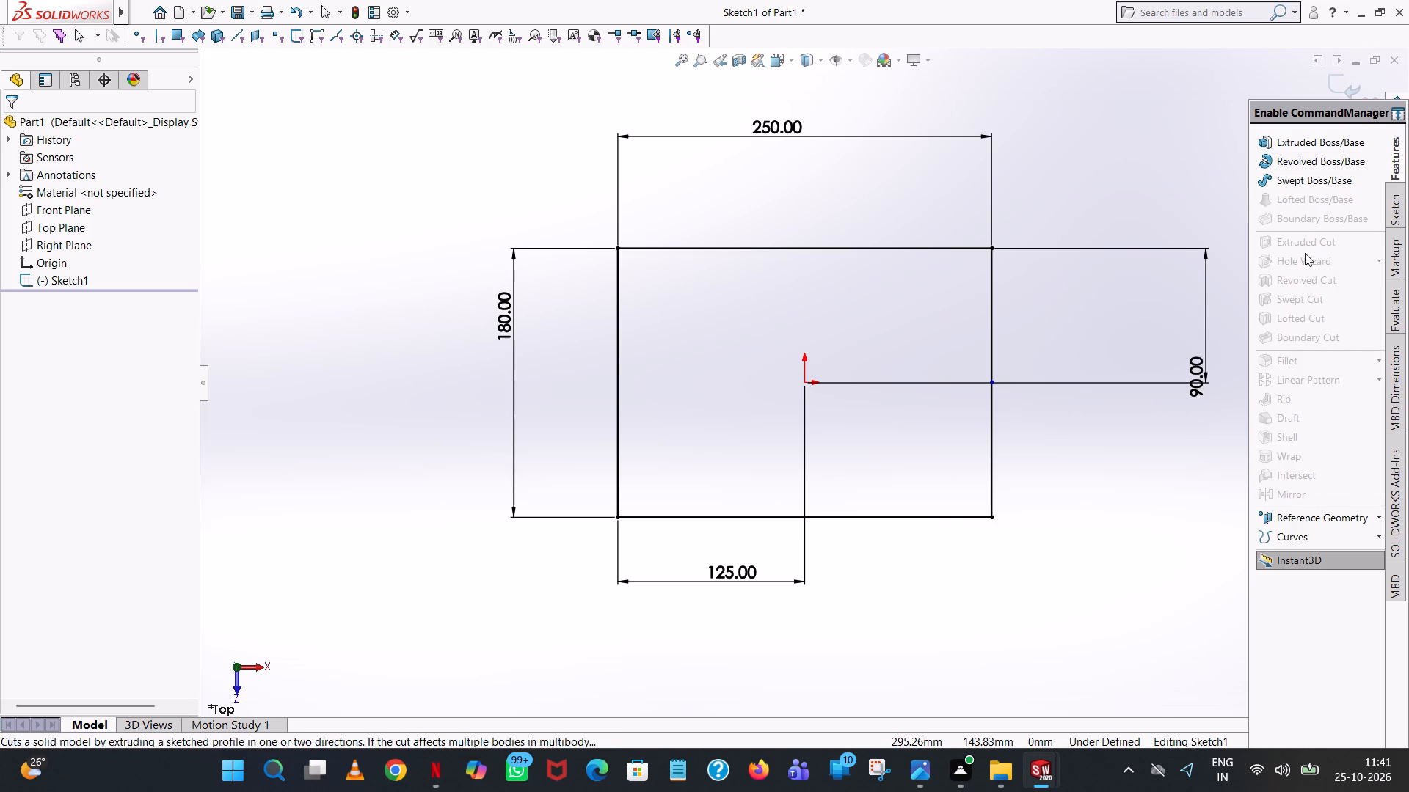
click(1323, 145)
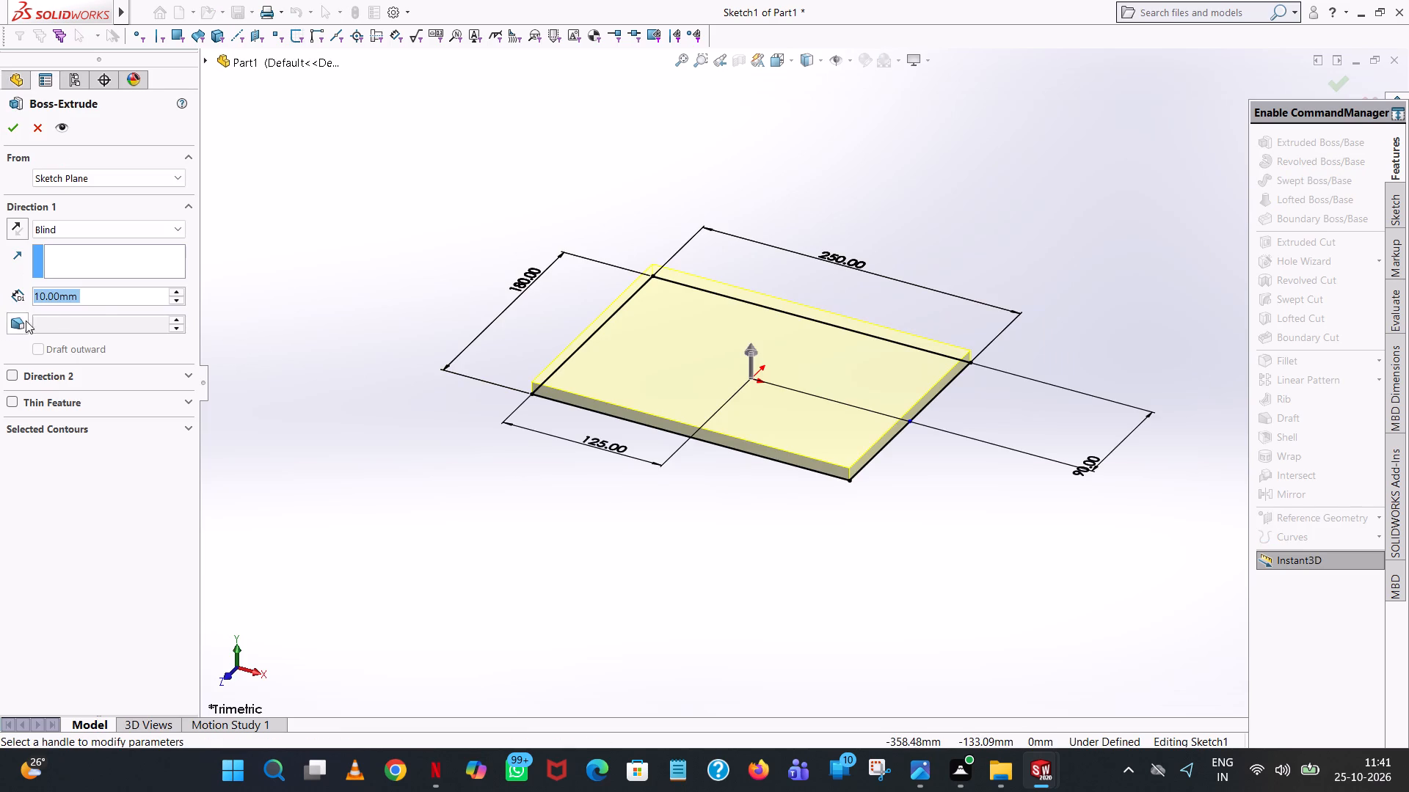
click(178, 290)
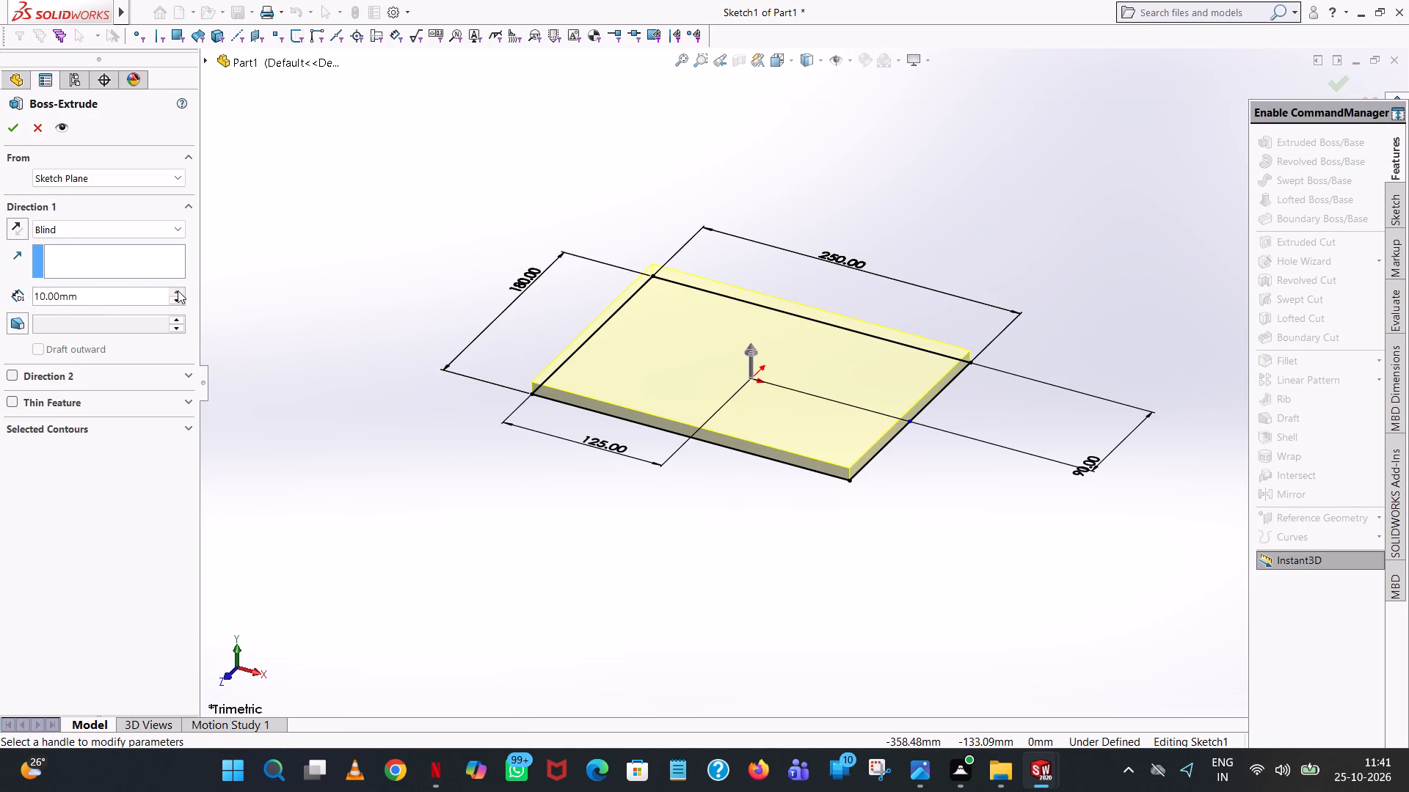
click(178, 290)
click(178, 290)
click(178, 290)
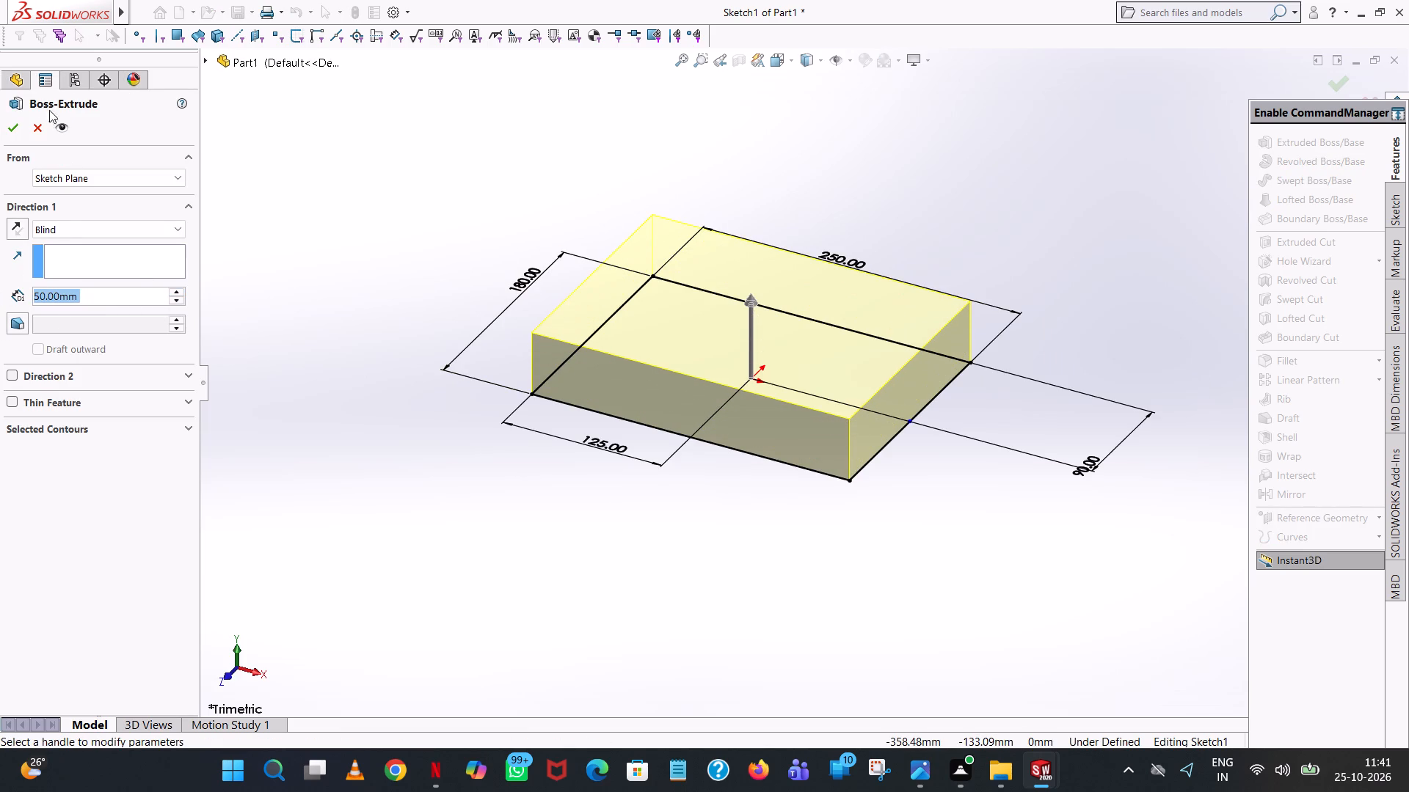
click(13, 133)
click(453, 207)
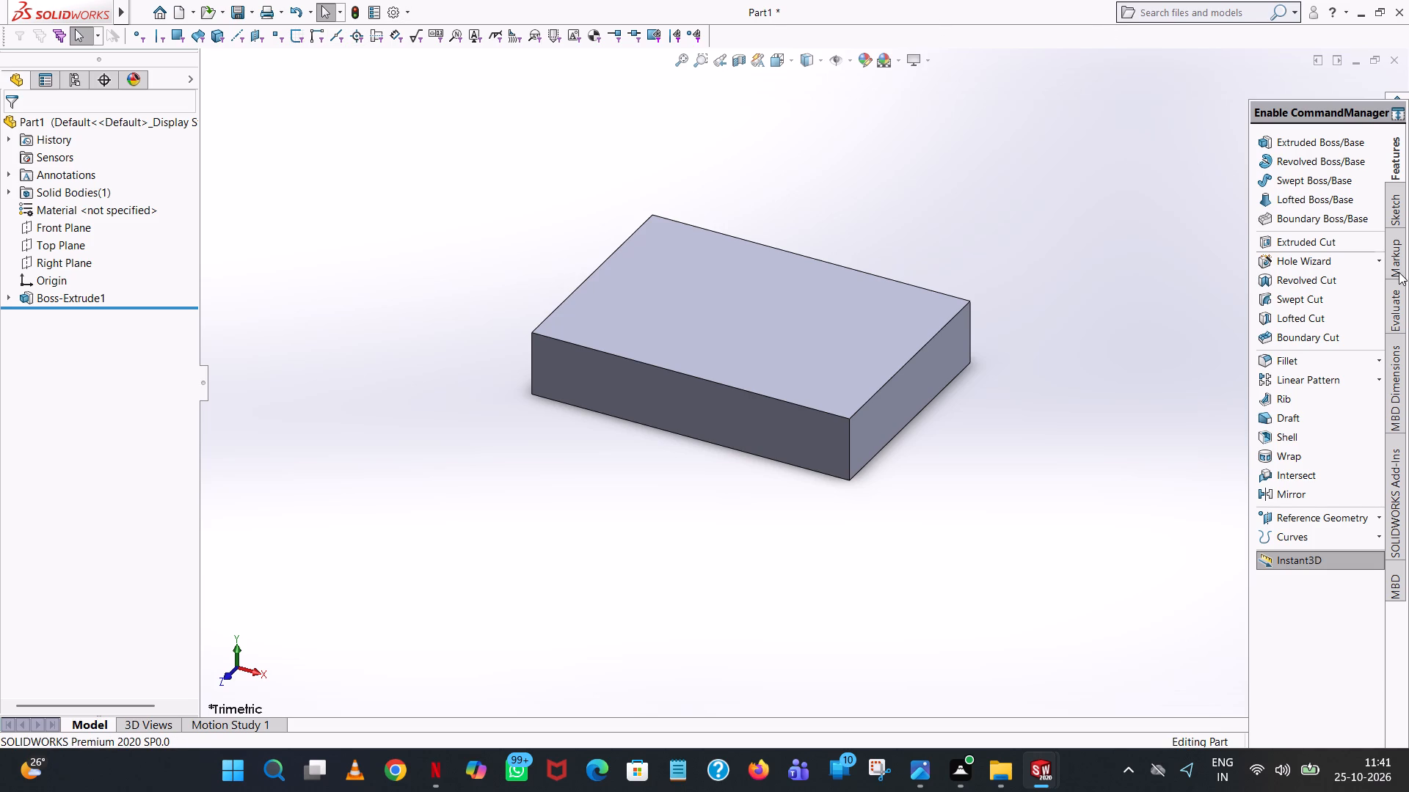
Start an extruded-cut sketch on the block's top face with a horizontal line about 72 mm long from the origin toward the right edge.
click(1303, 241)
click(682, 288)
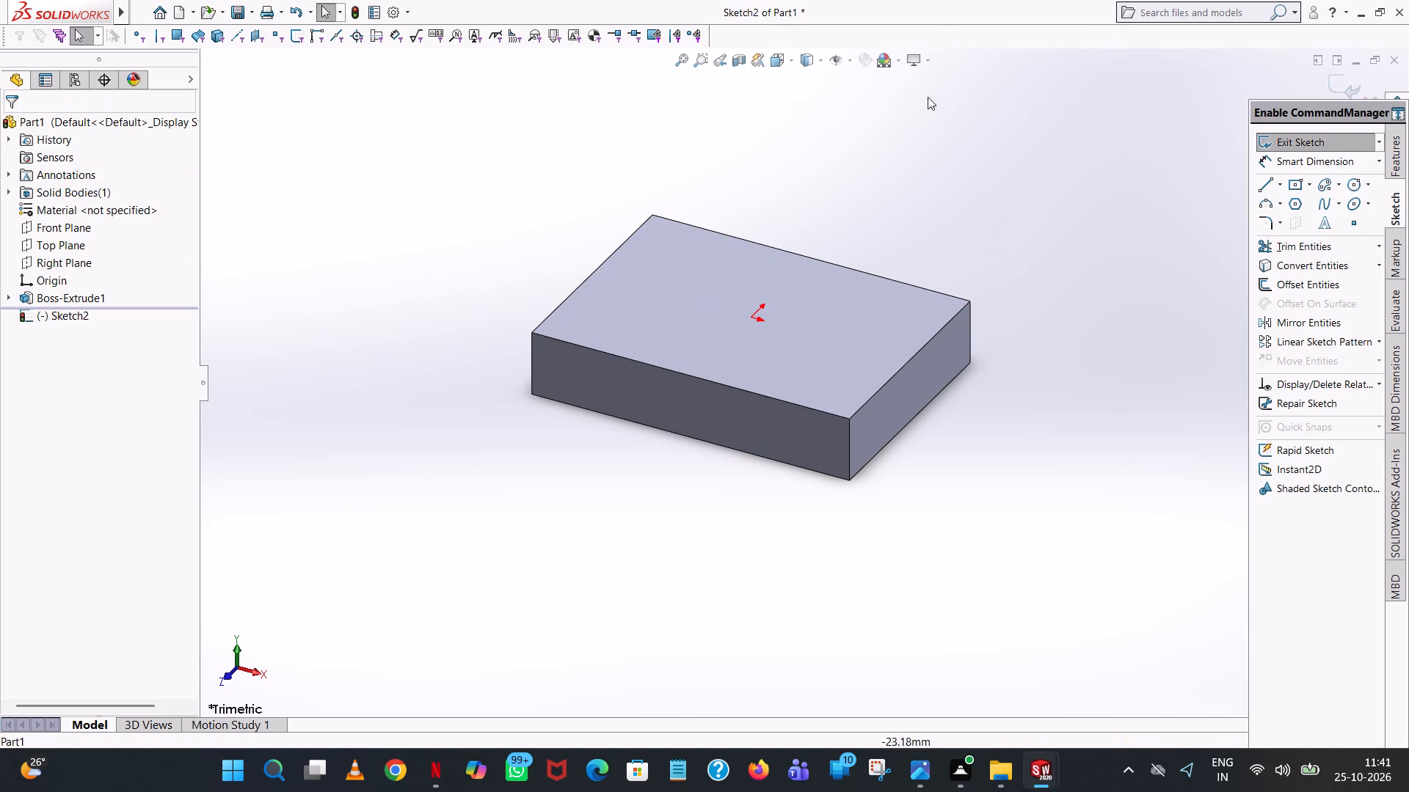
click(794, 64)
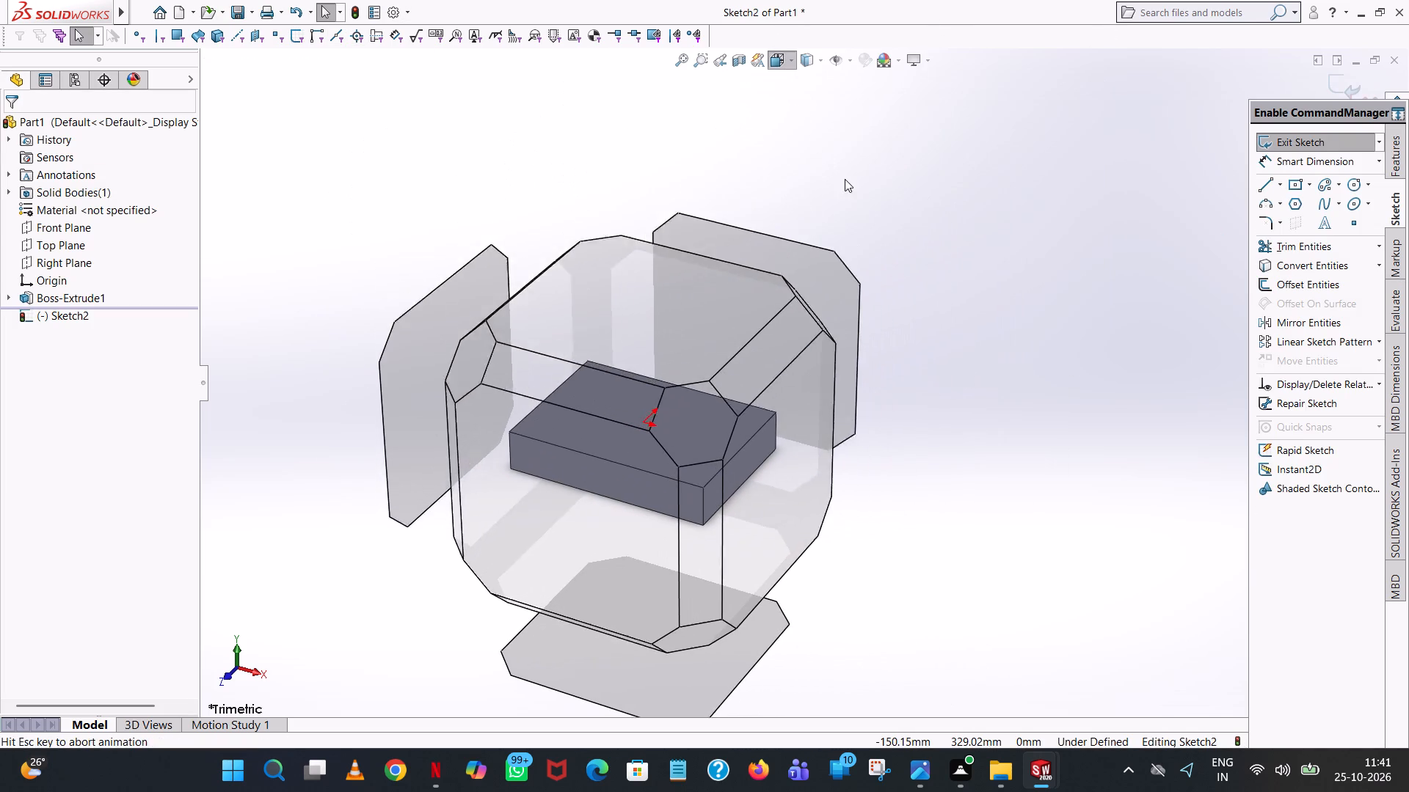
click(862, 142)
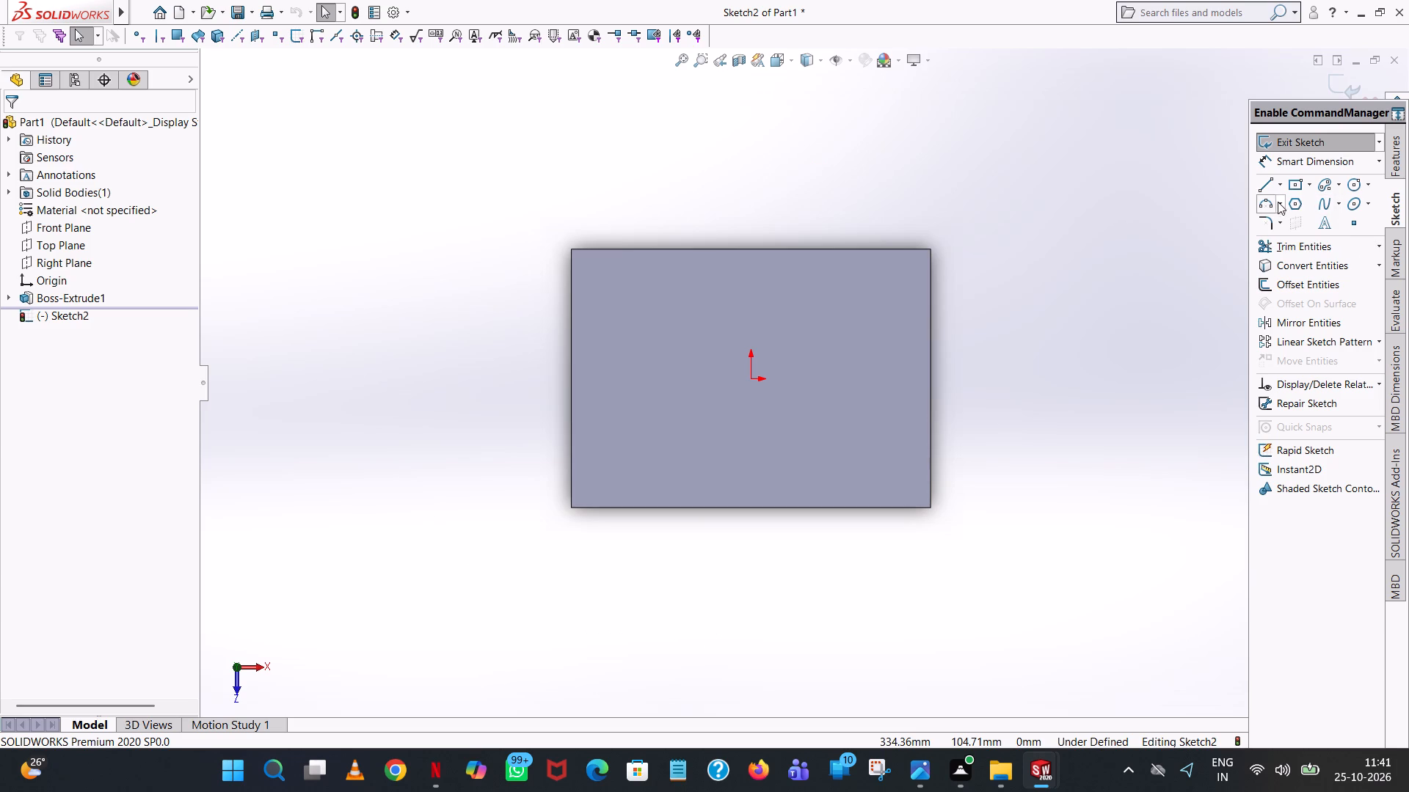
click(1266, 186)
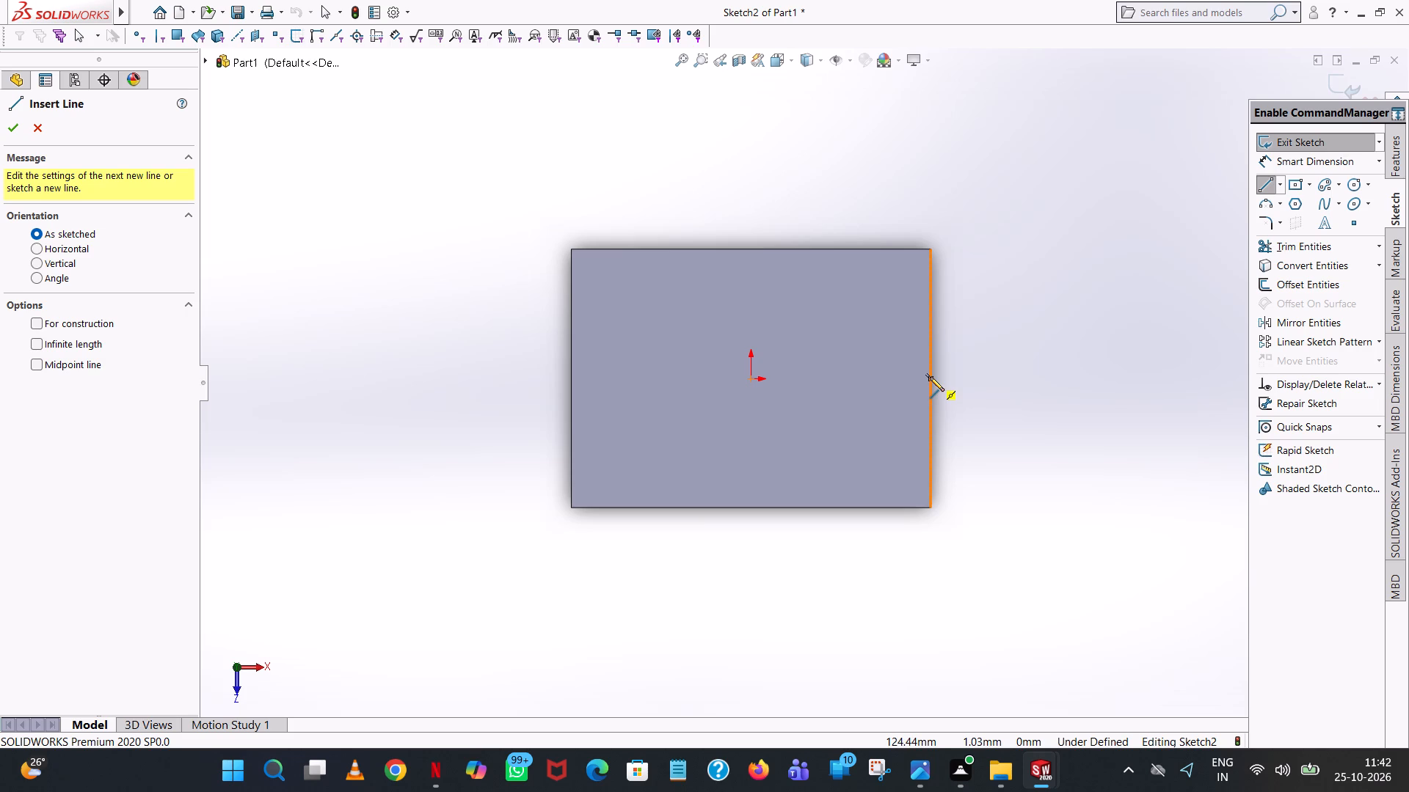
click(751, 380)
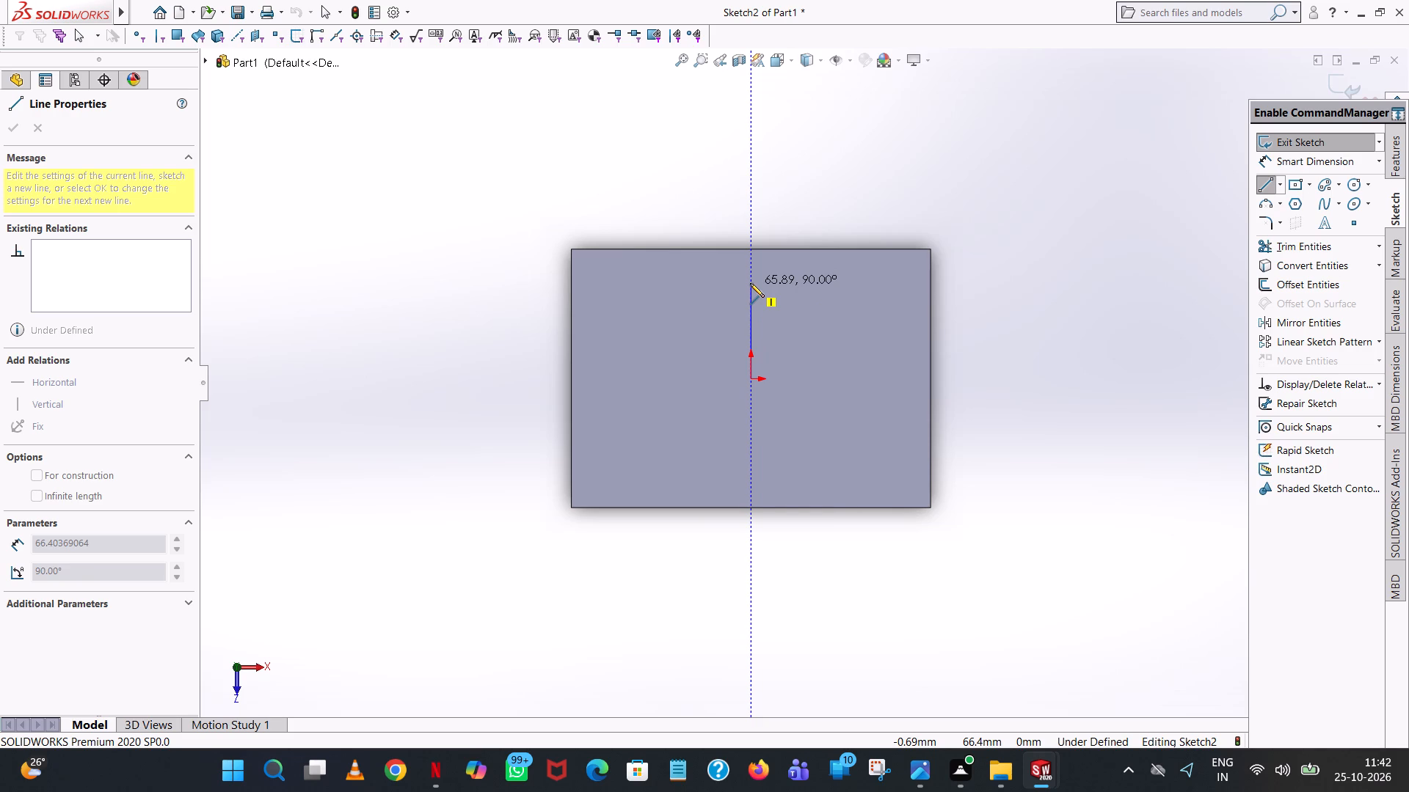
click(855, 376)
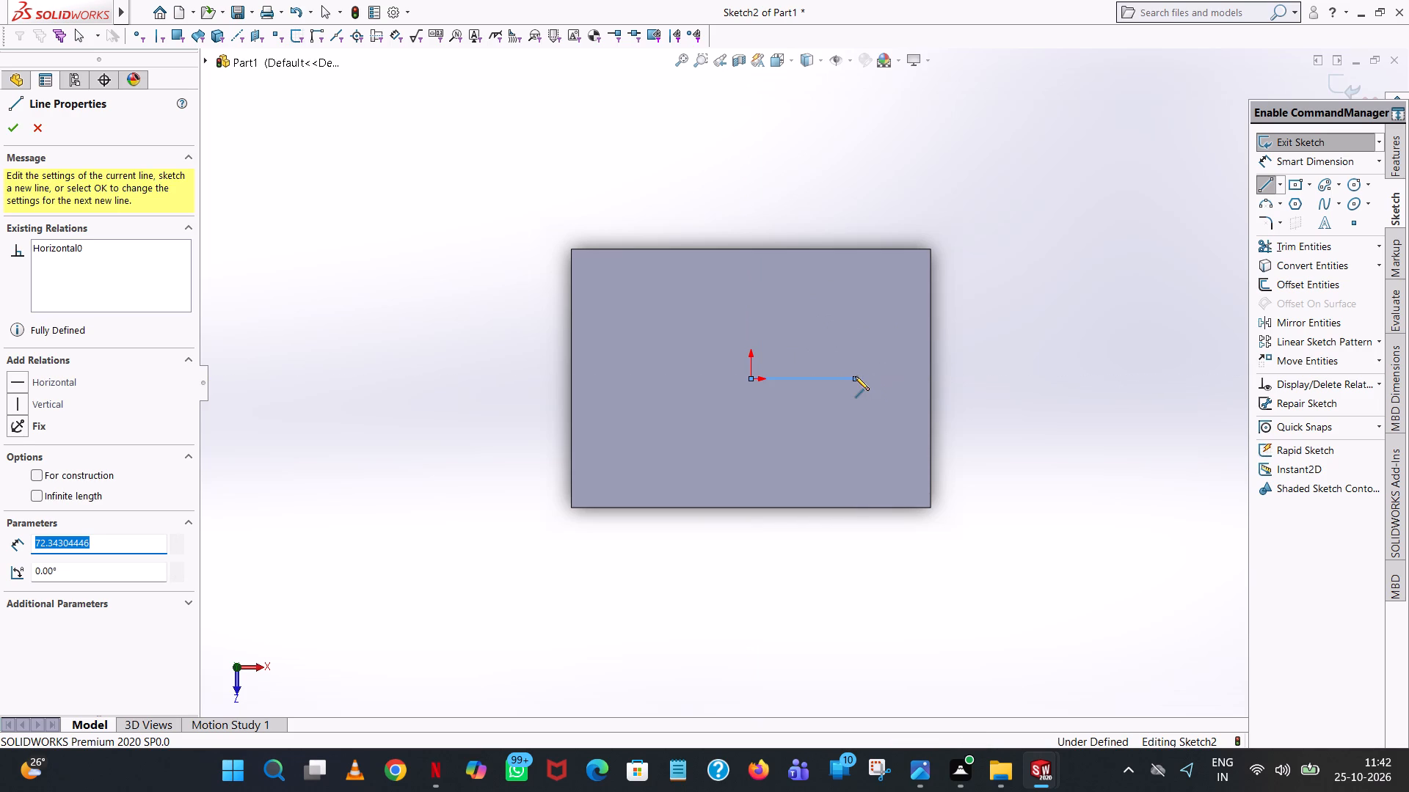
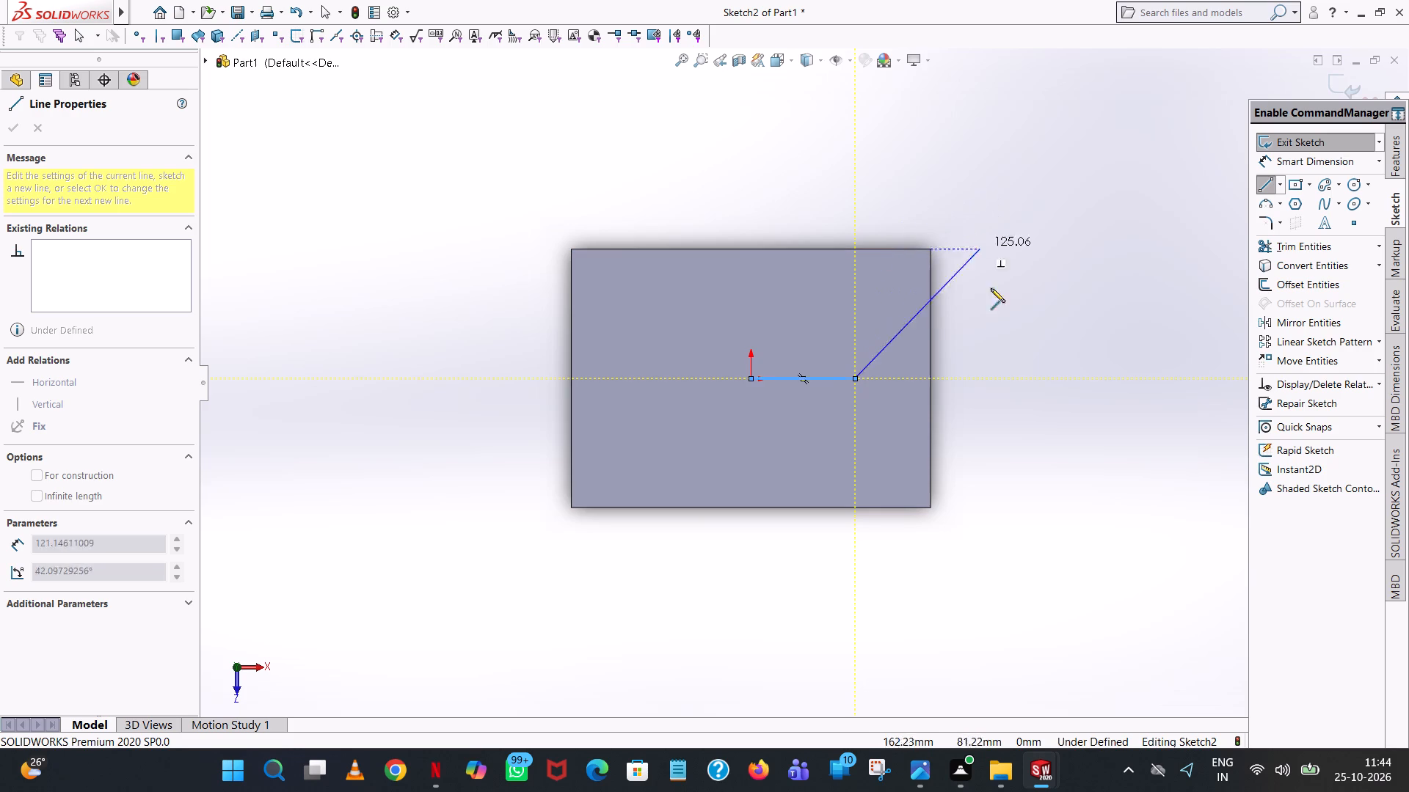
Finish the line chain and set the horizontal line from the origin to a length of 65 mm.
right_click(989, 312)
click(1009, 321)
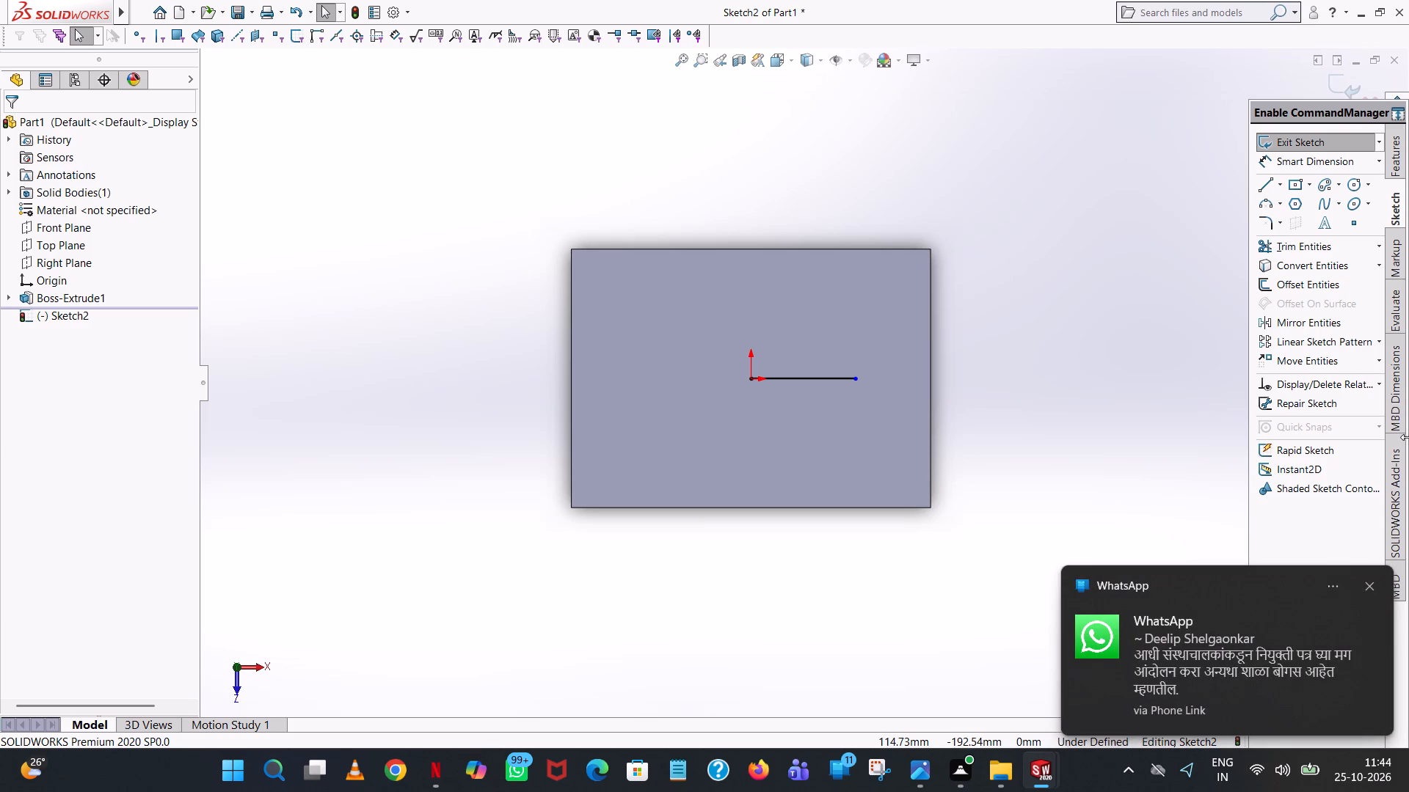
click(1353, 184)
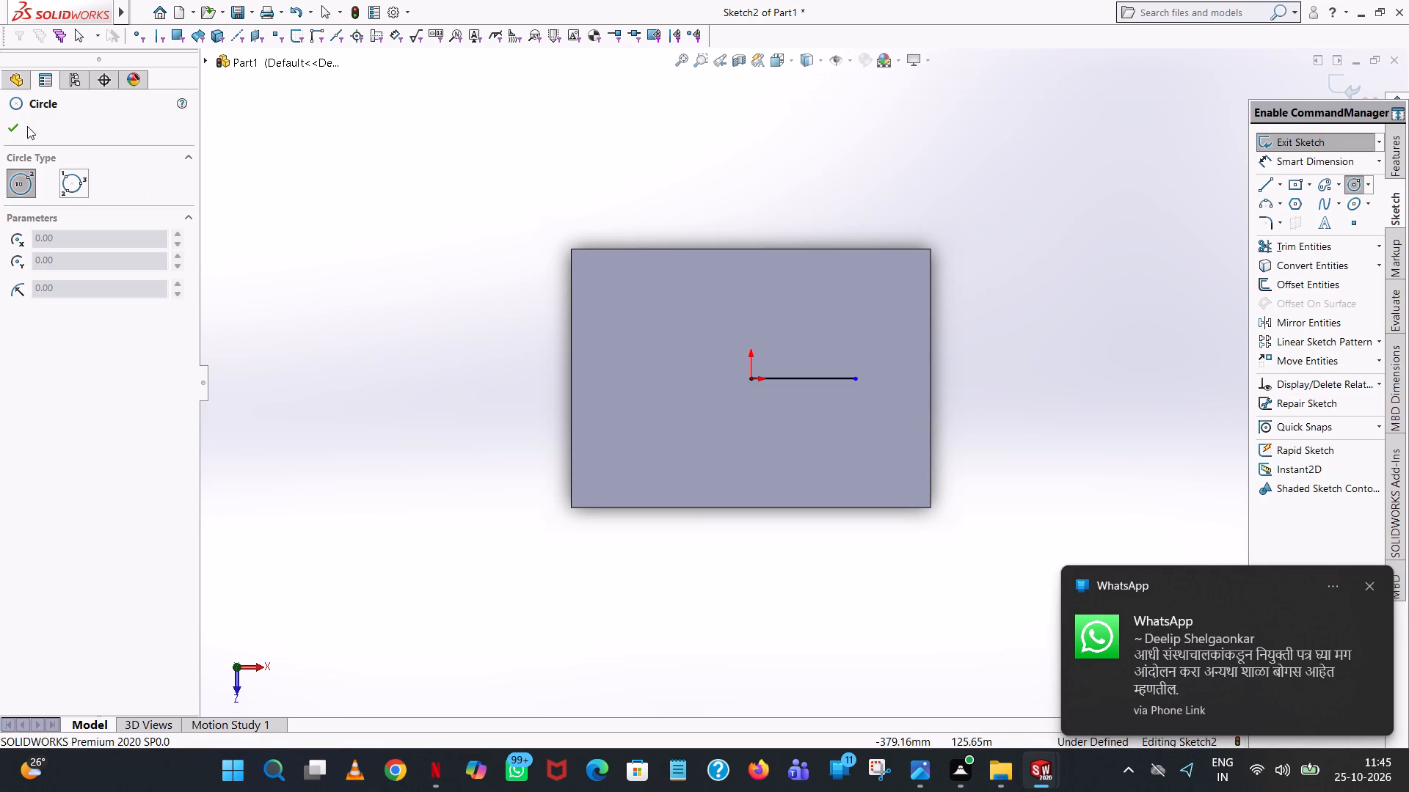
click(7, 120)
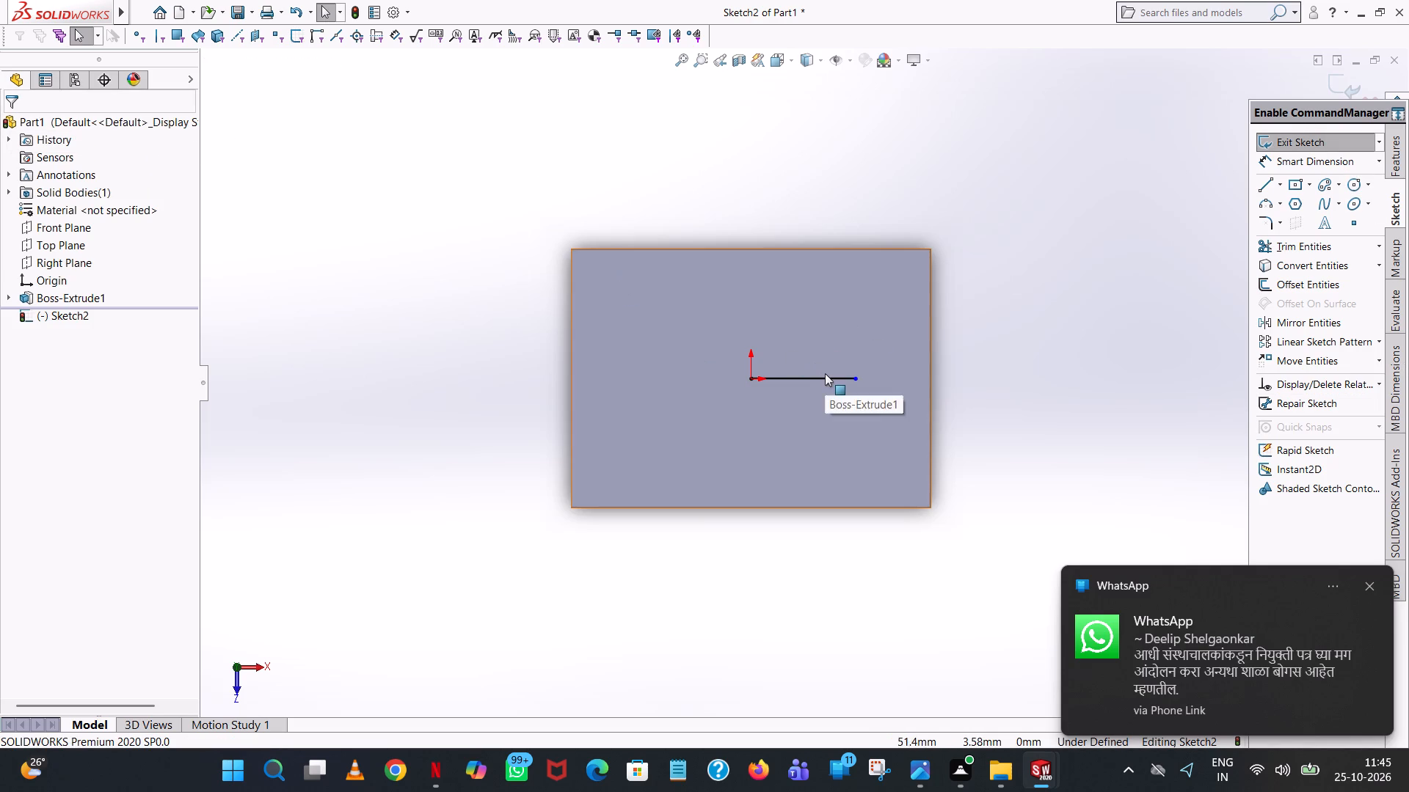
click(826, 377)
click(817, 157)
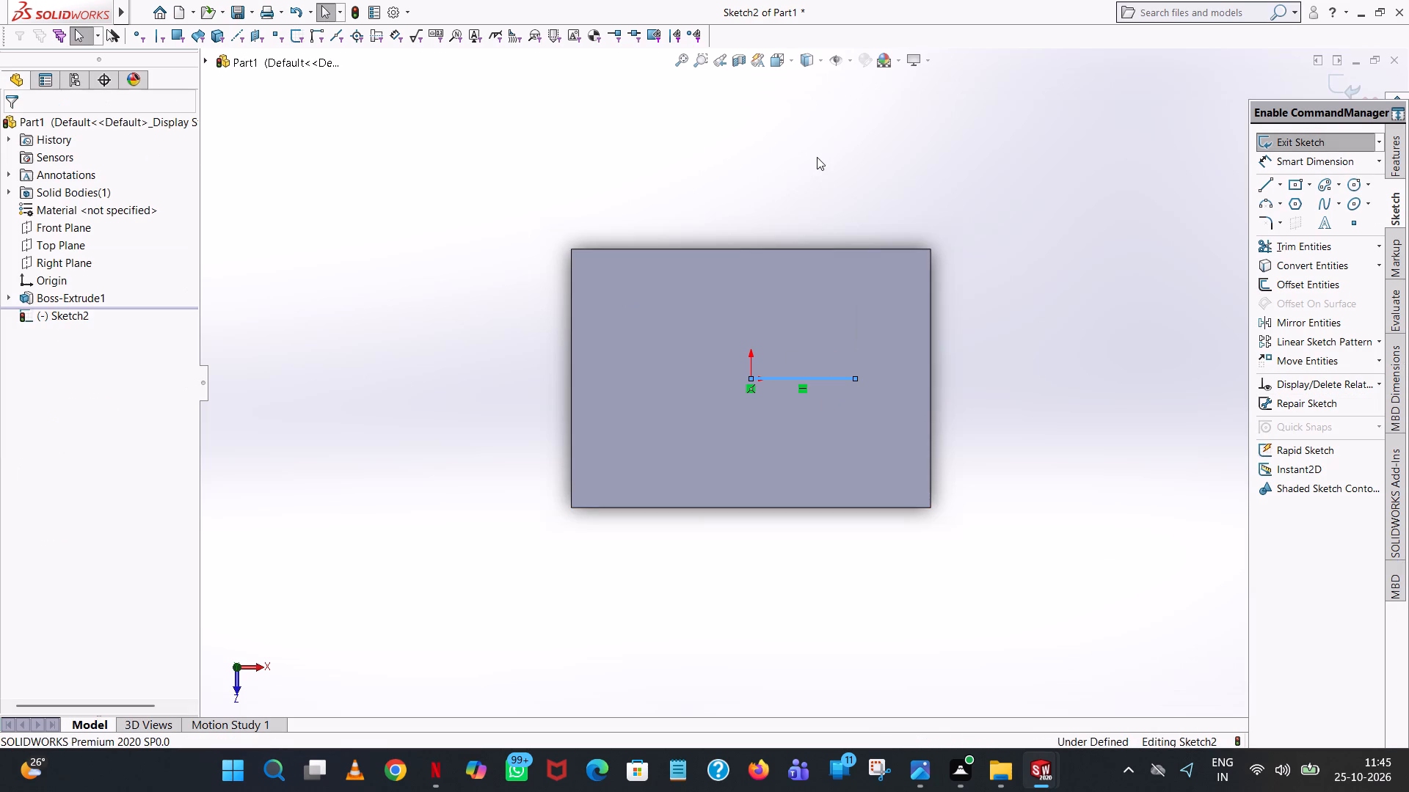
click(823, 378)
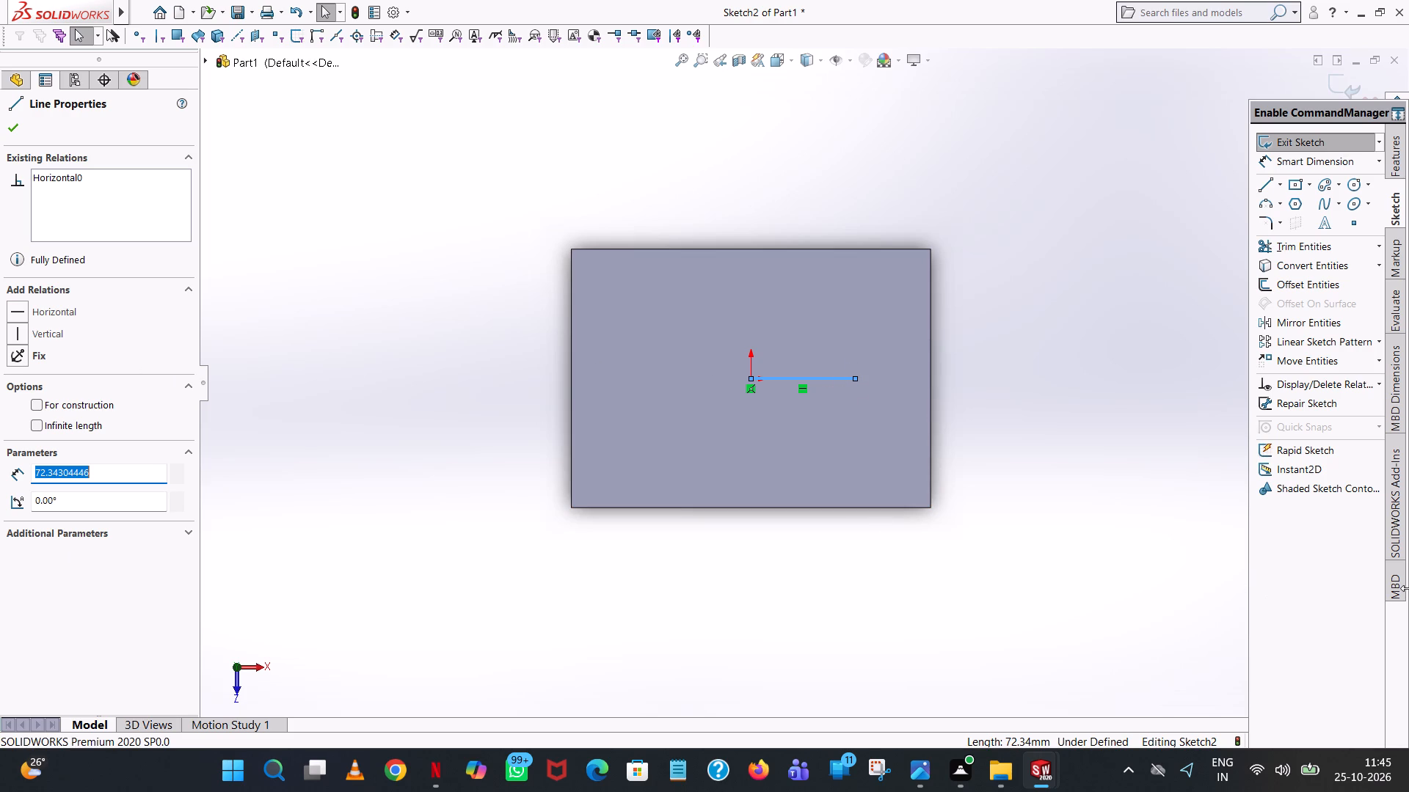
text(130)
key(slash)
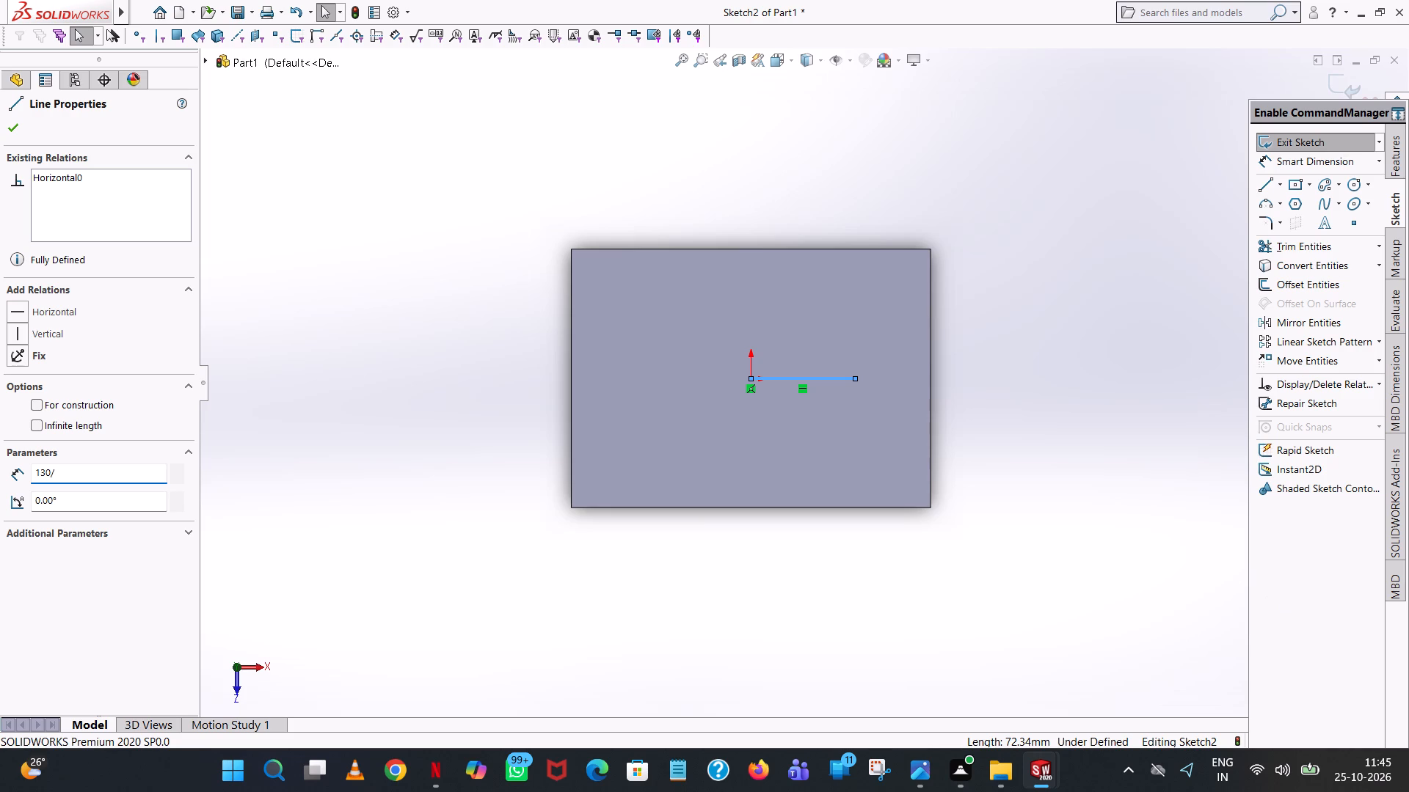
key(2)
key(Return)
click(629, 141)
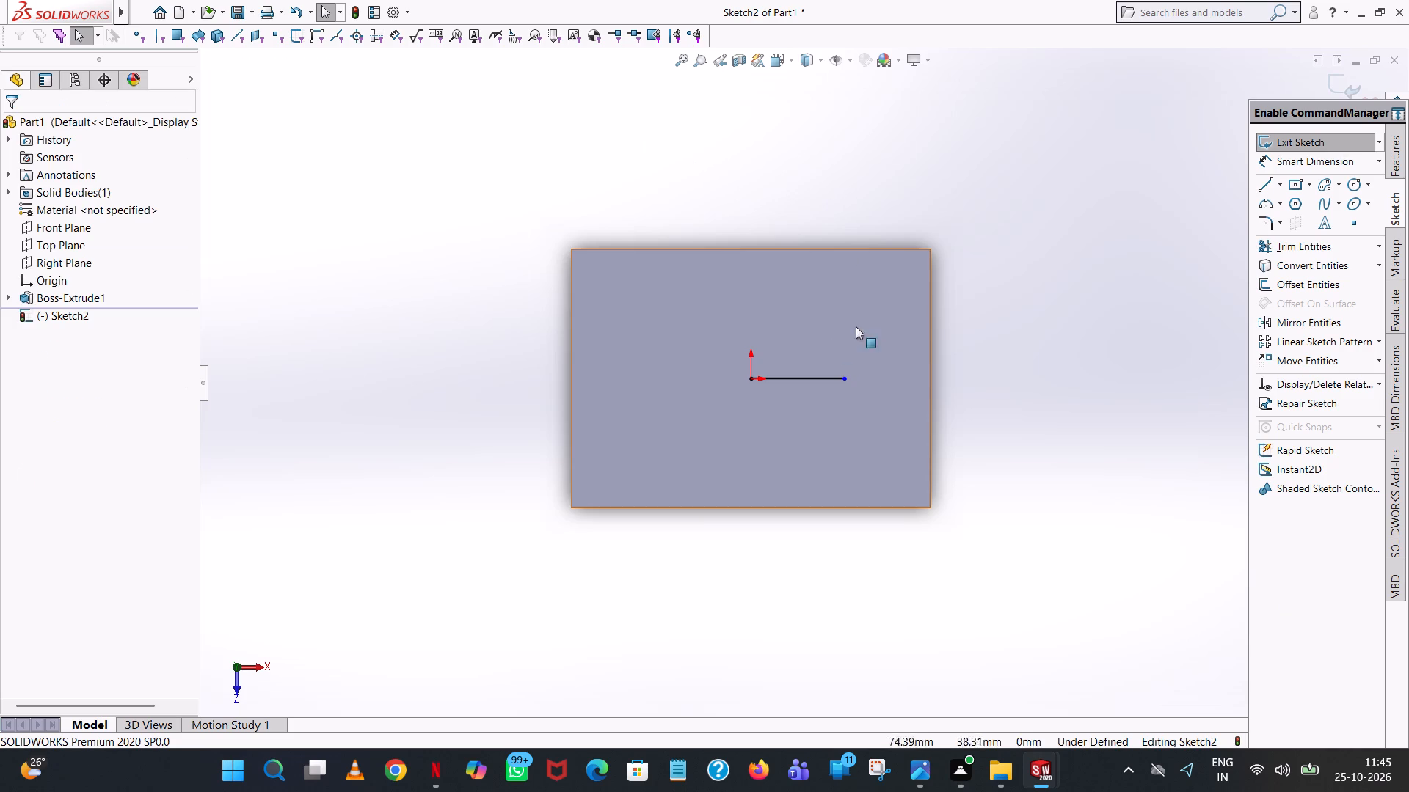
click(815, 376)
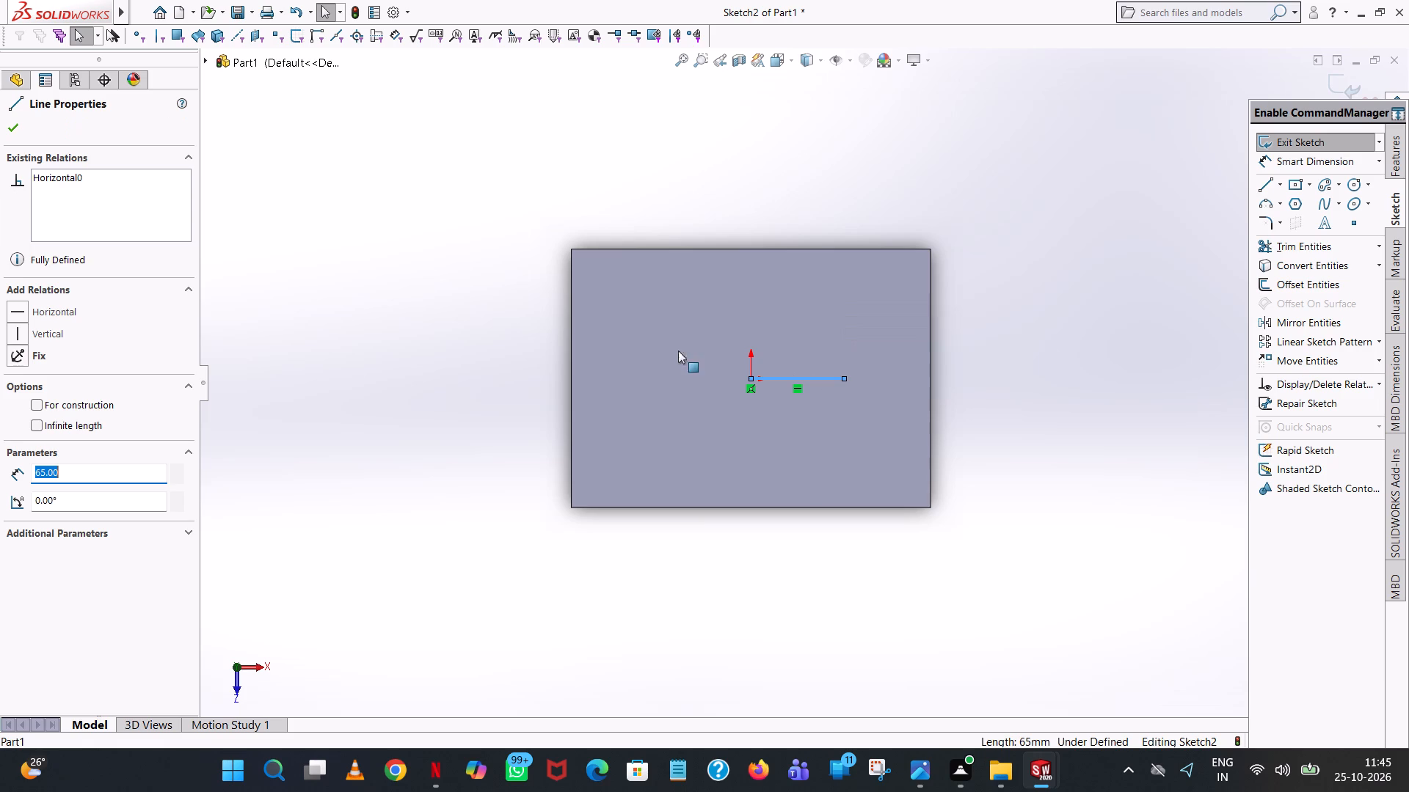
click(444, 185)
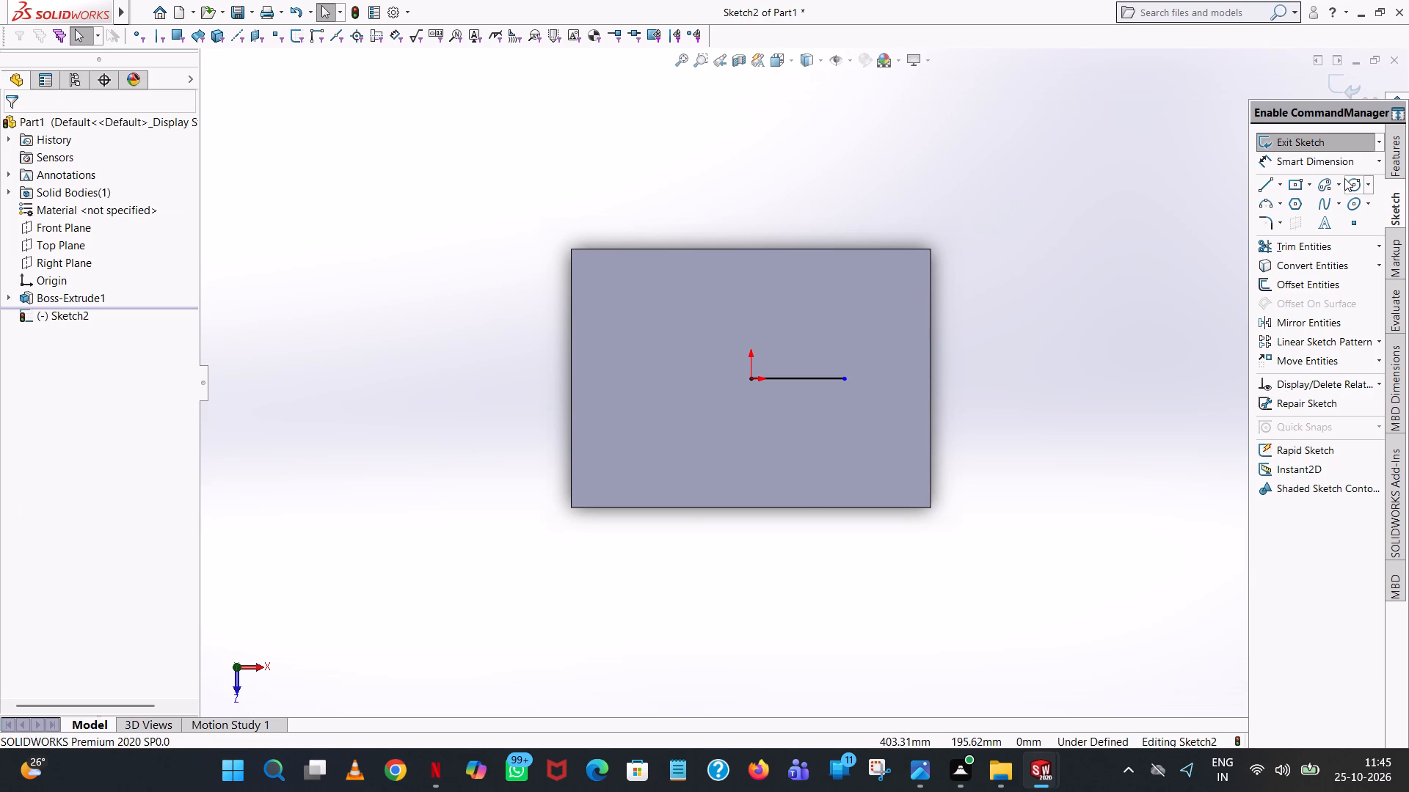
Sketch a circle of radius 55 mm centred on the free end of the 65 mm line.
click(1354, 186)
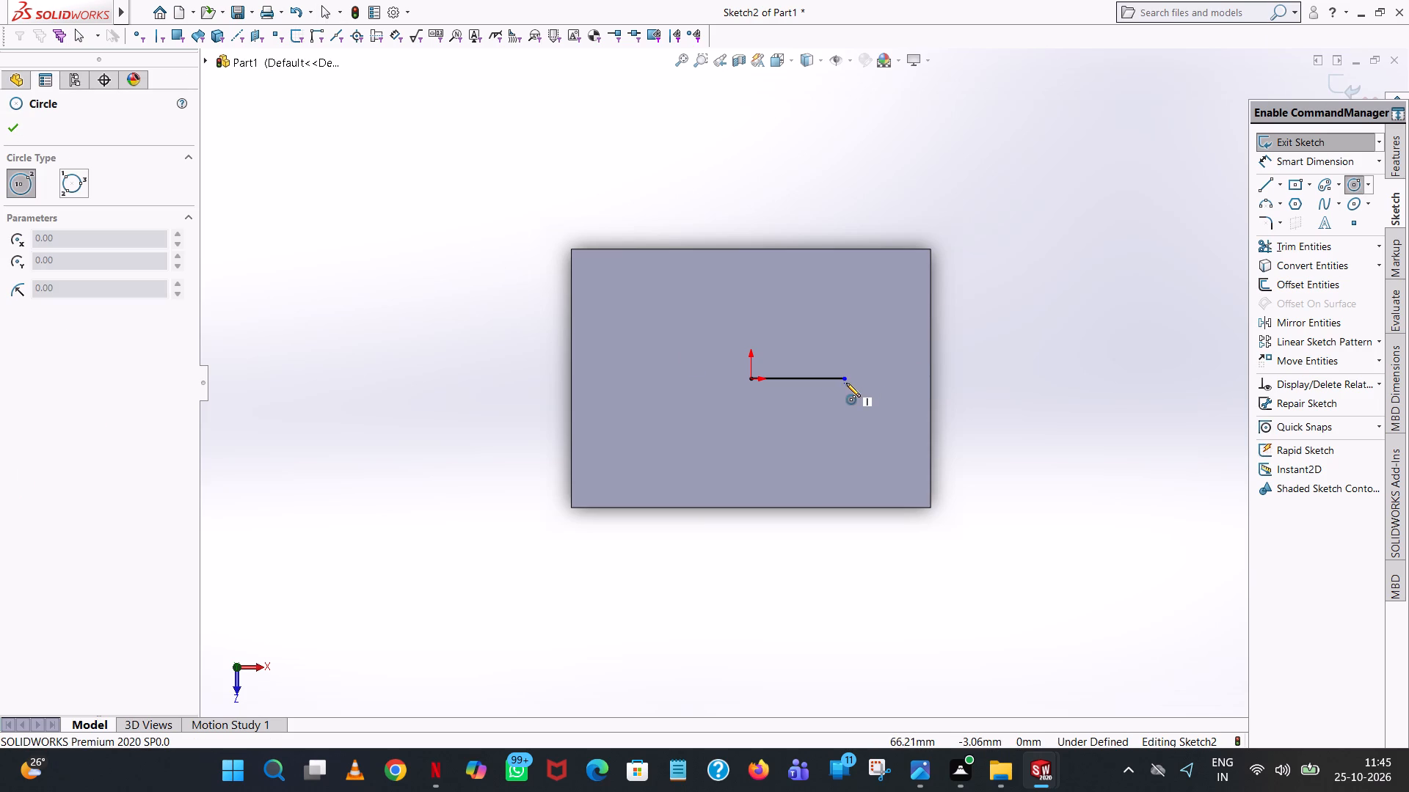
click(844, 377)
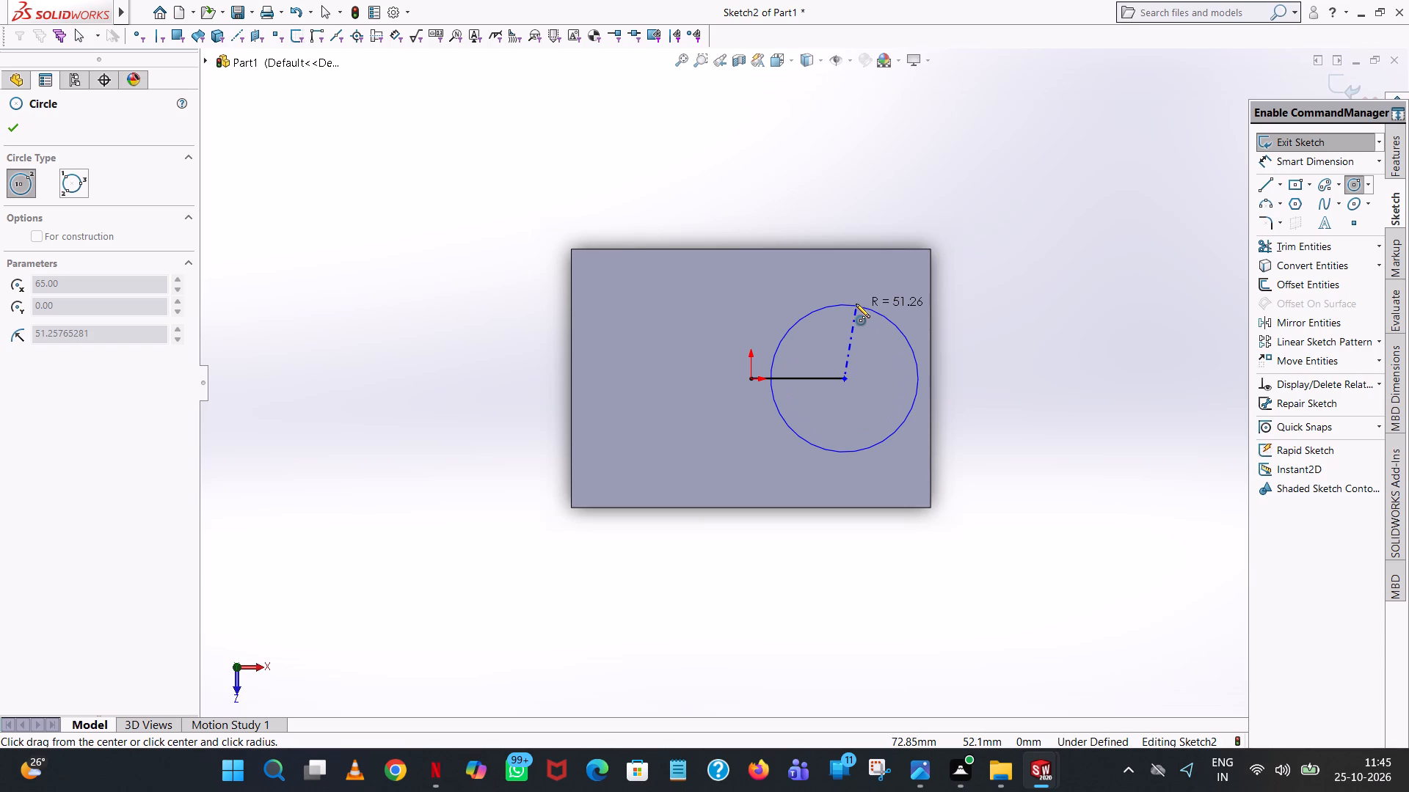
click(856, 304)
text(55)
key(Return)
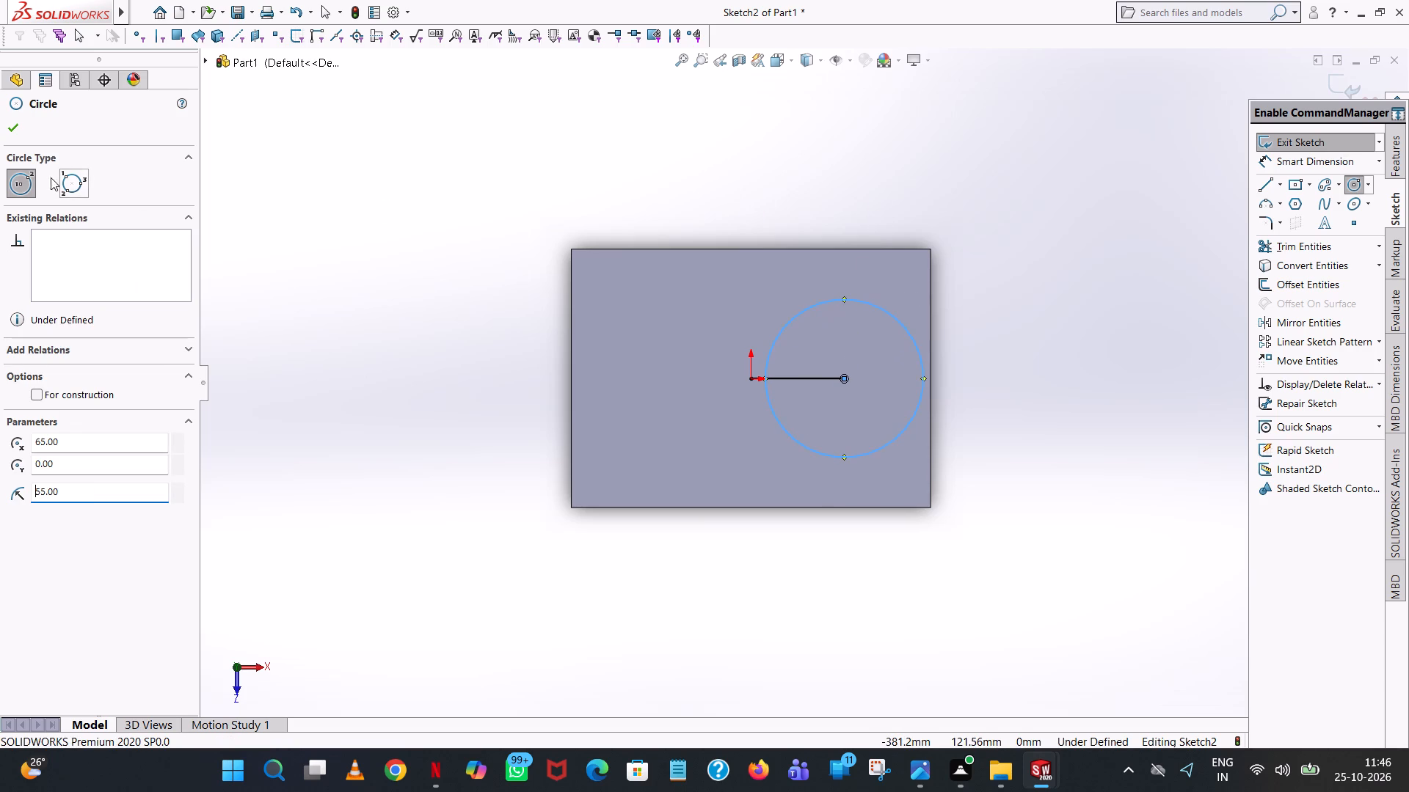
click(11, 128)
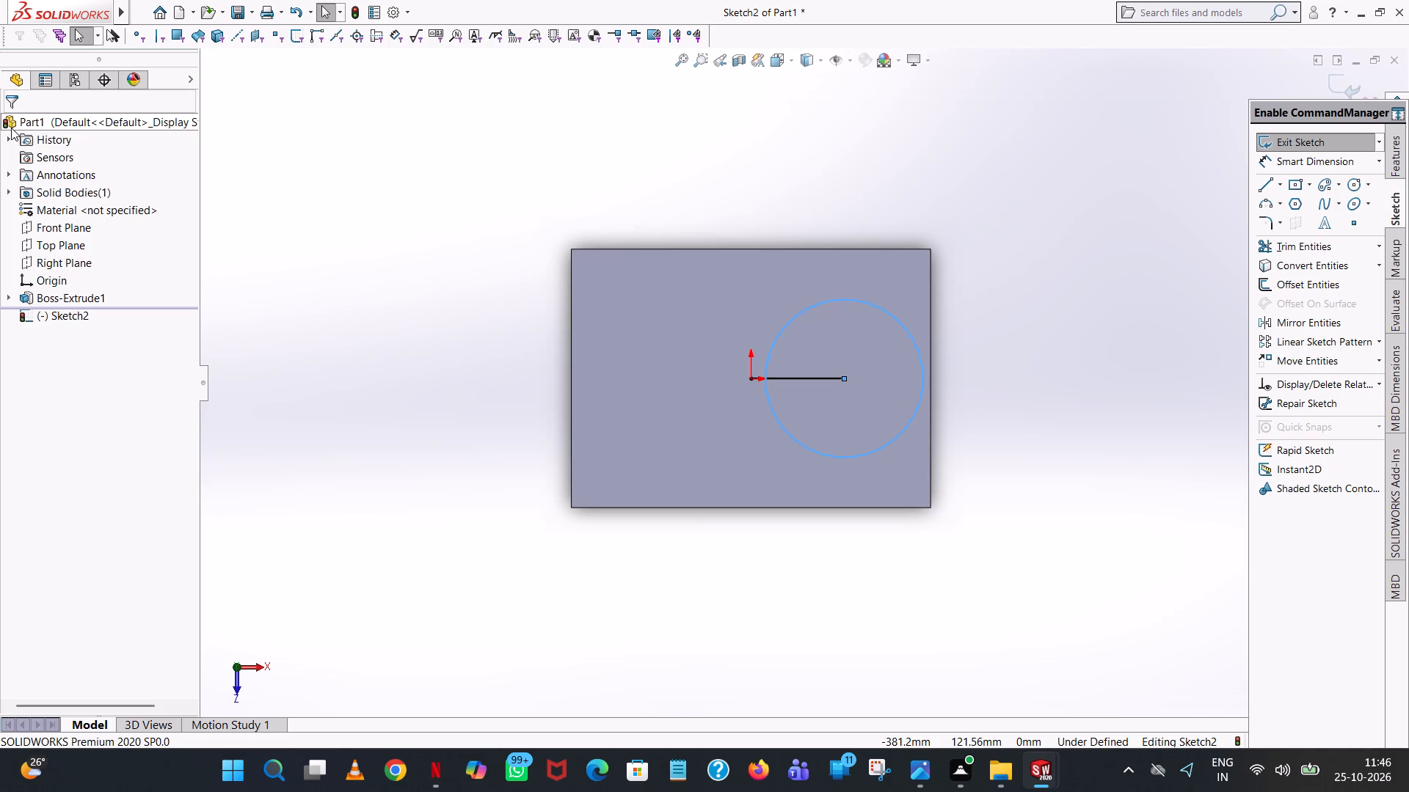
click(863, 114)
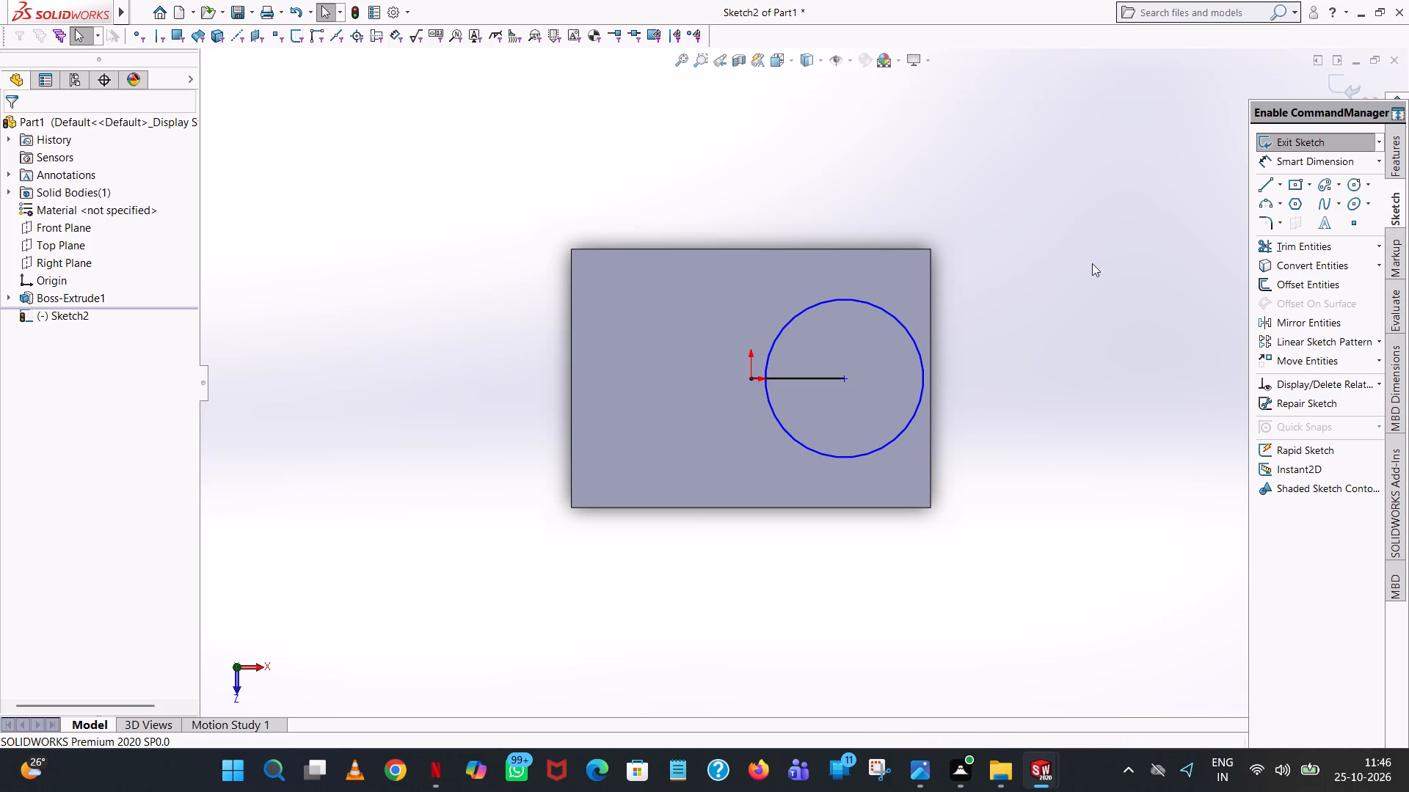
Trim away the helper line completely, both inside the circle and between the circle and the origin.
scroll(834, 408, down, 2)
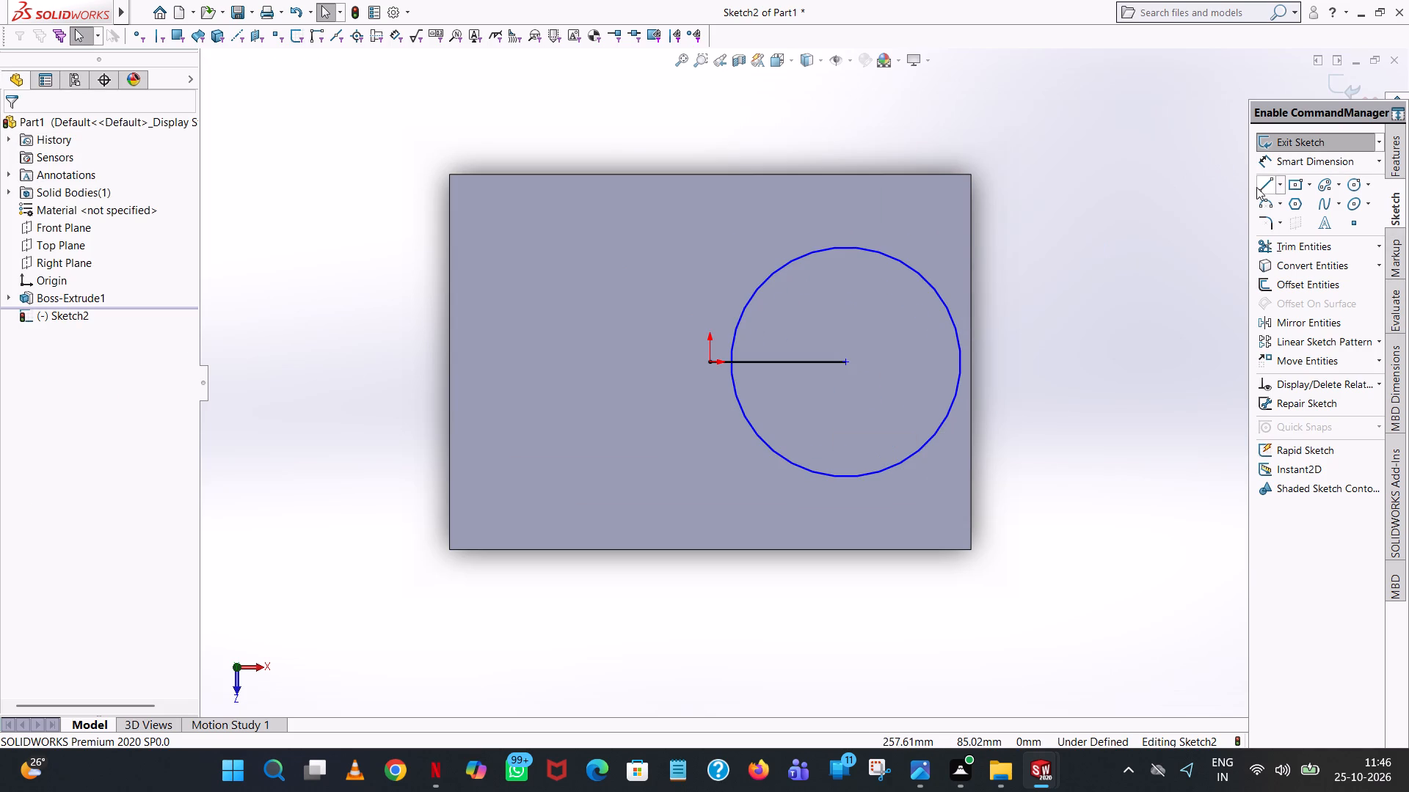
click(1291, 251)
click(802, 366)
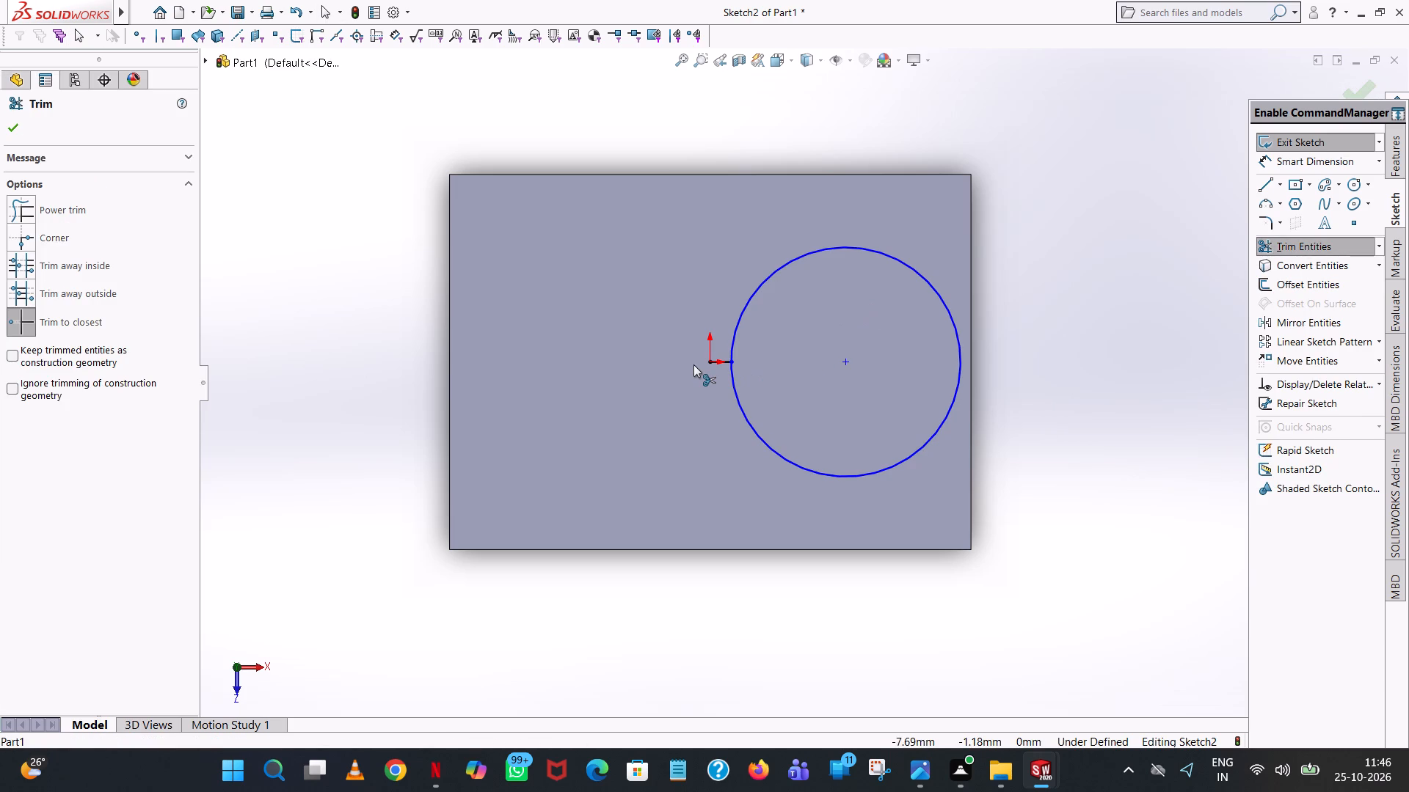
click(710, 364)
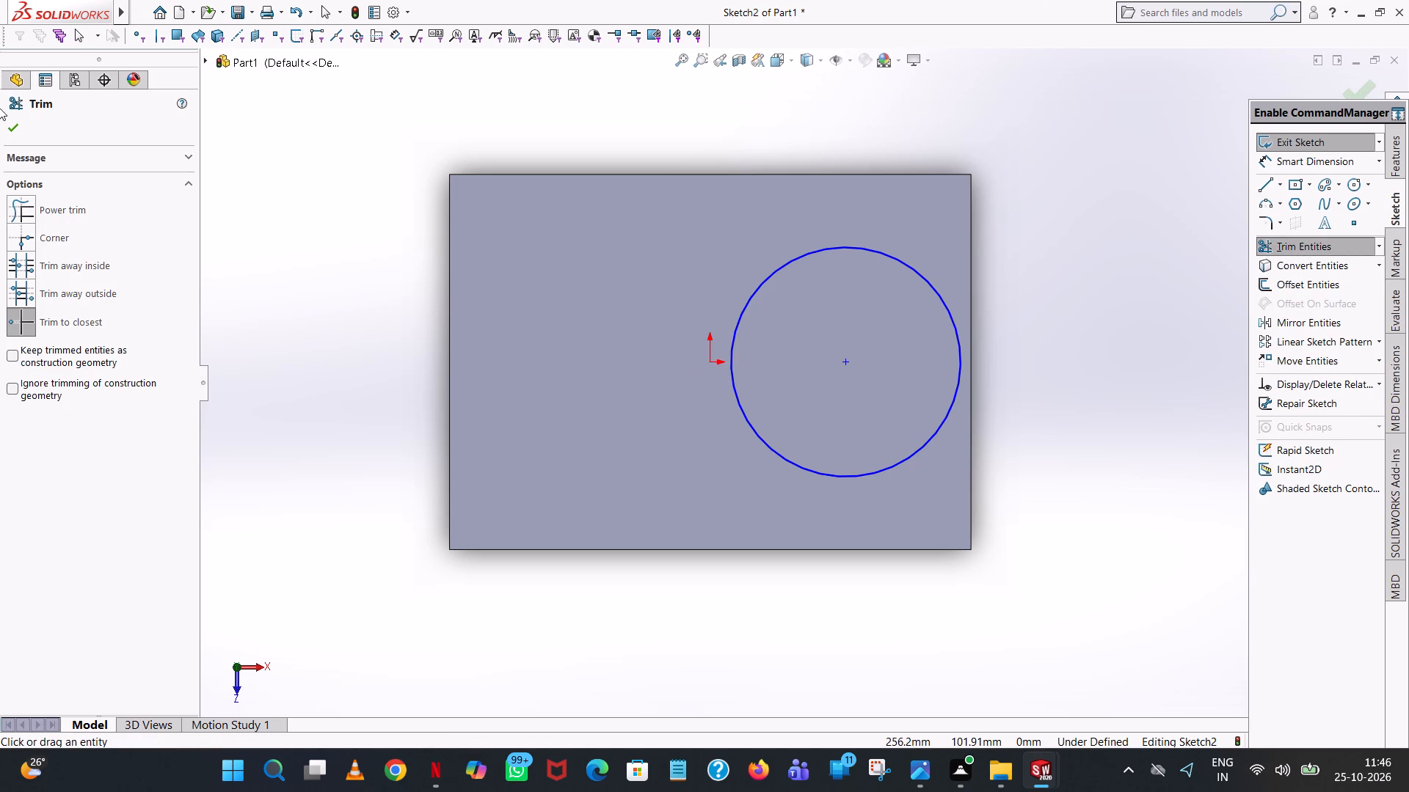
click(4, 124)
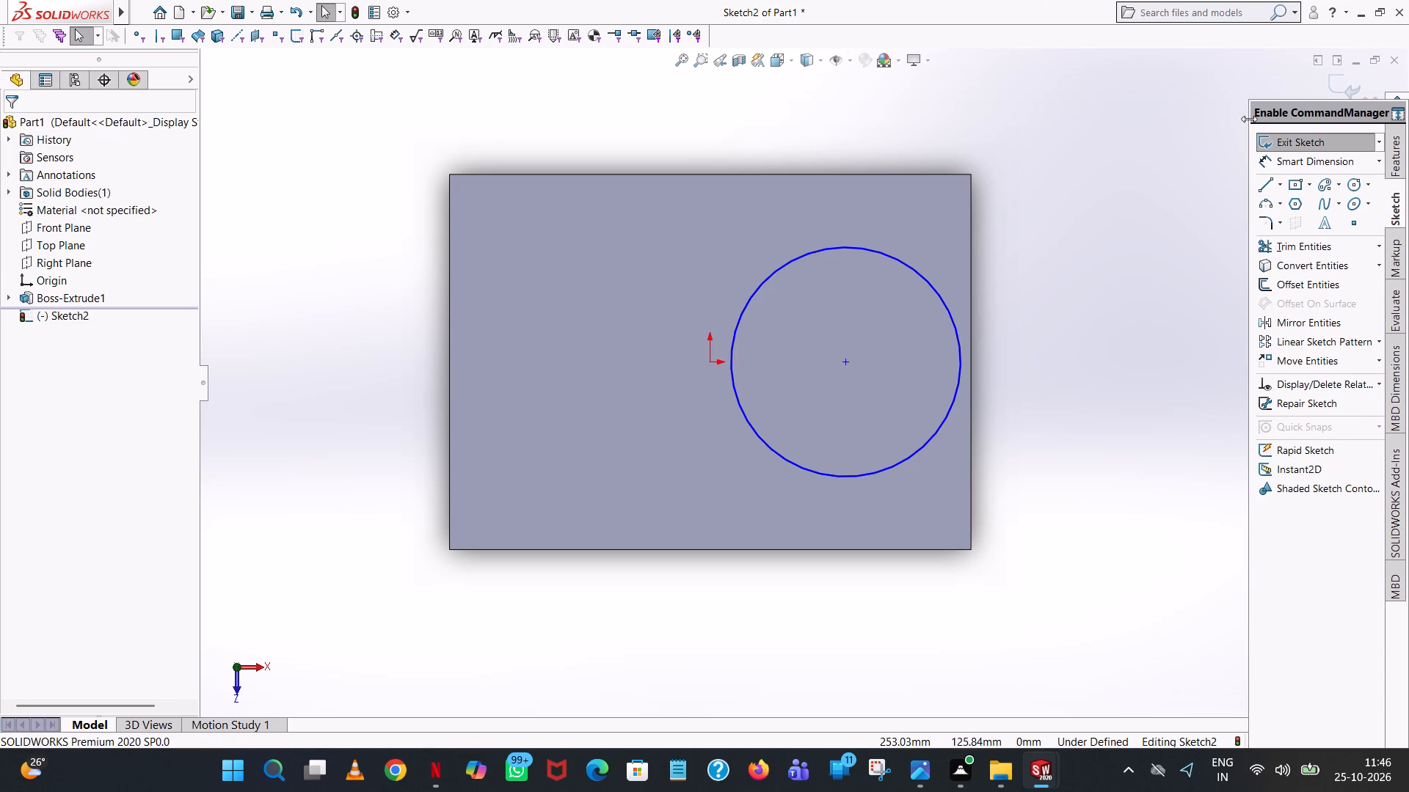
Sketch a horizontal line from the origin toward the block's left edge with a length of 65 mm.
click(1266, 183)
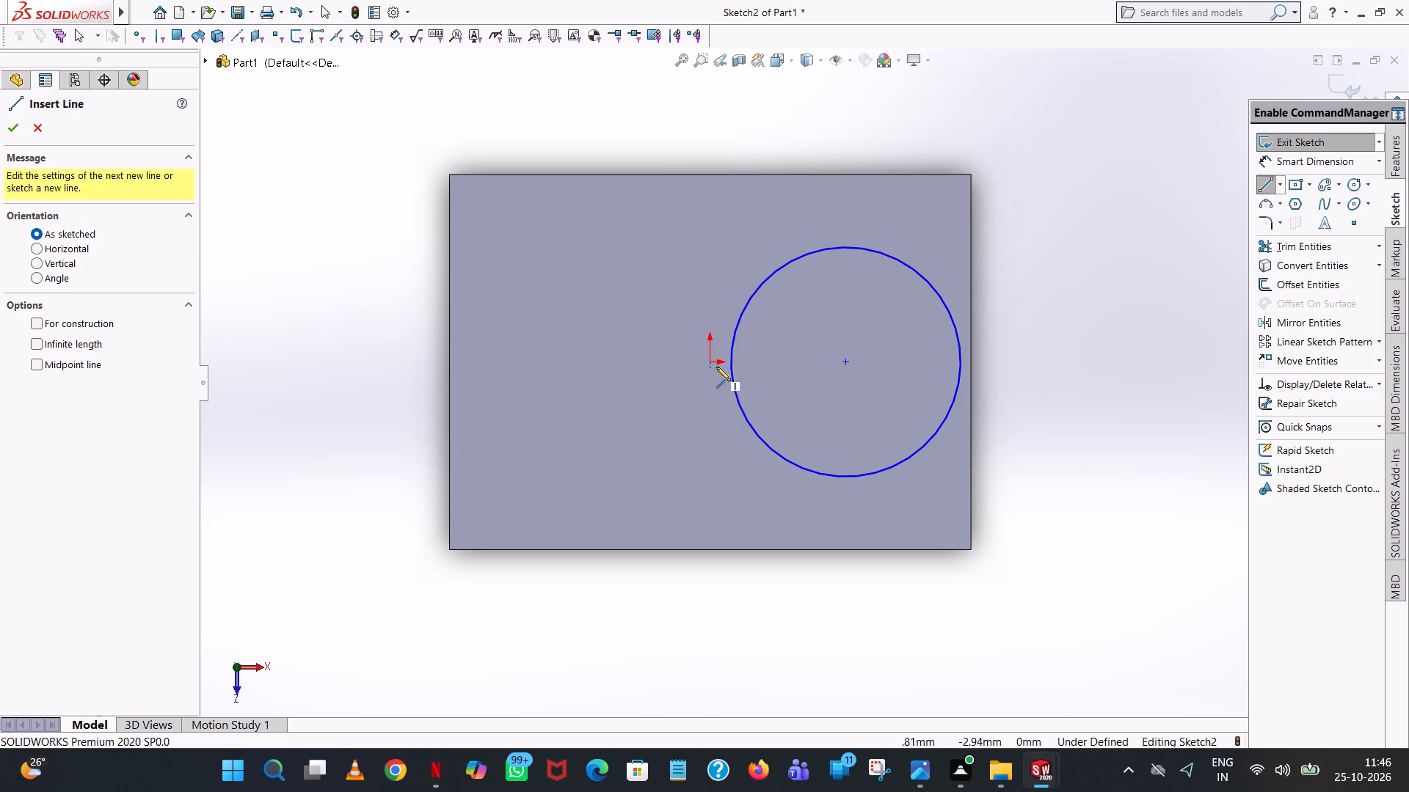
click(711, 362)
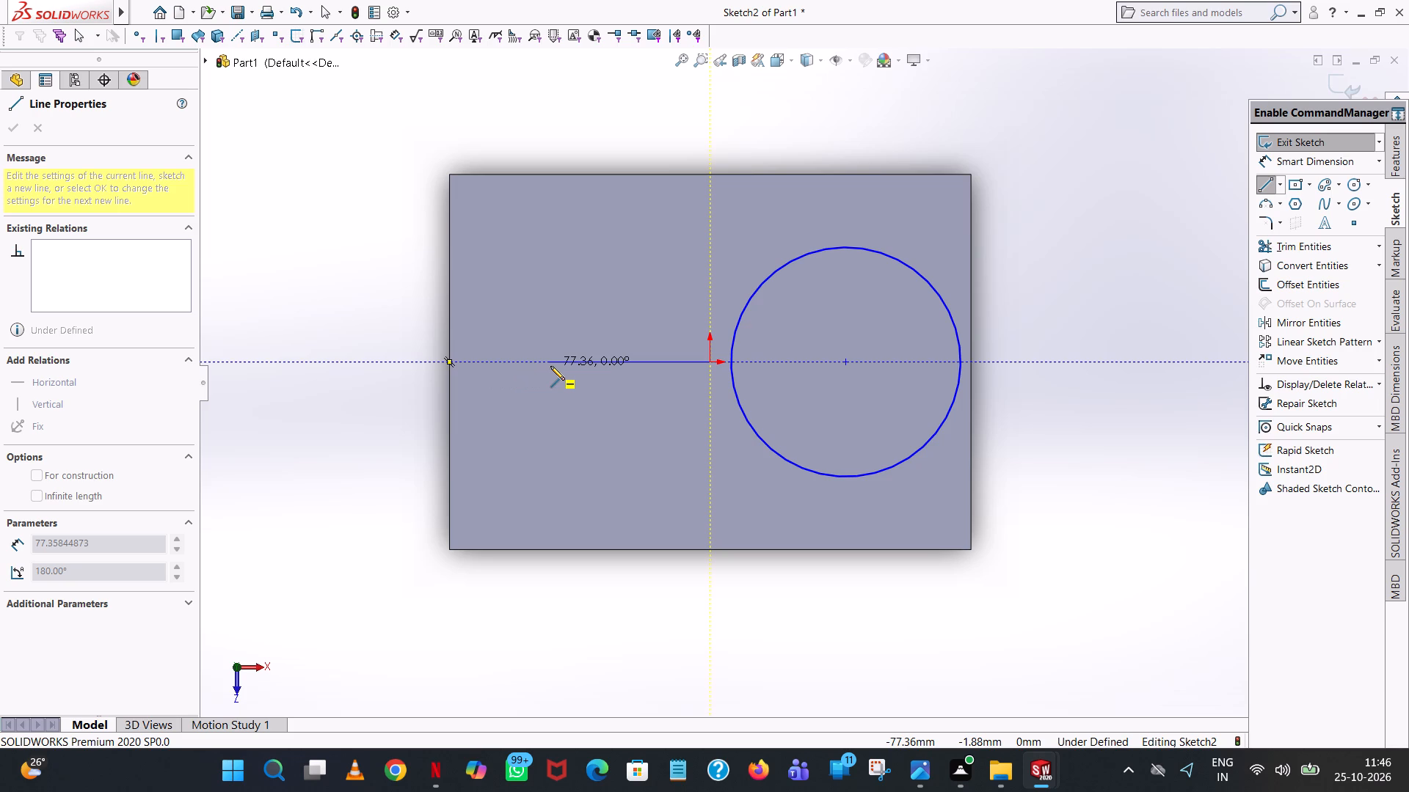
click(550, 366)
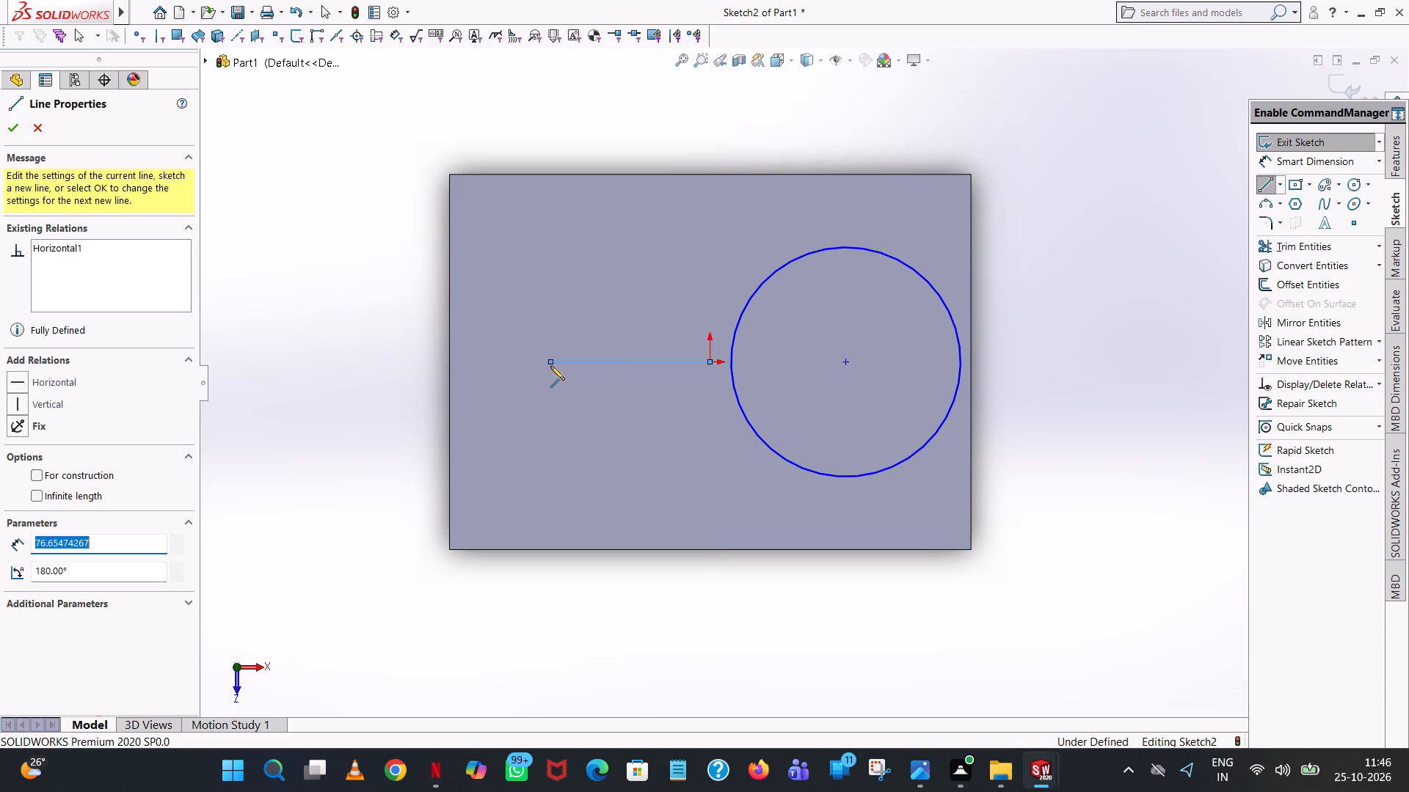
text(130/)
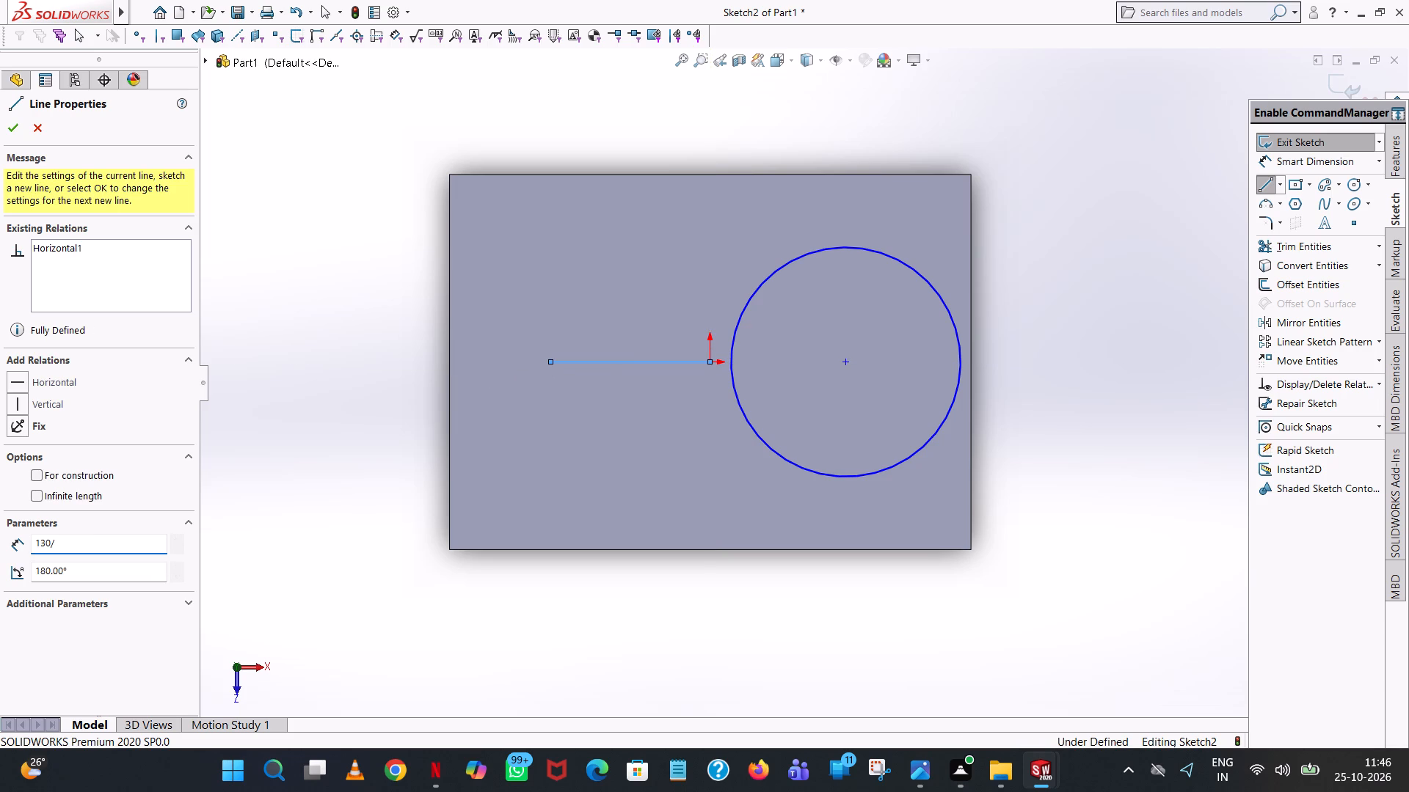
key(2)
key(Return)
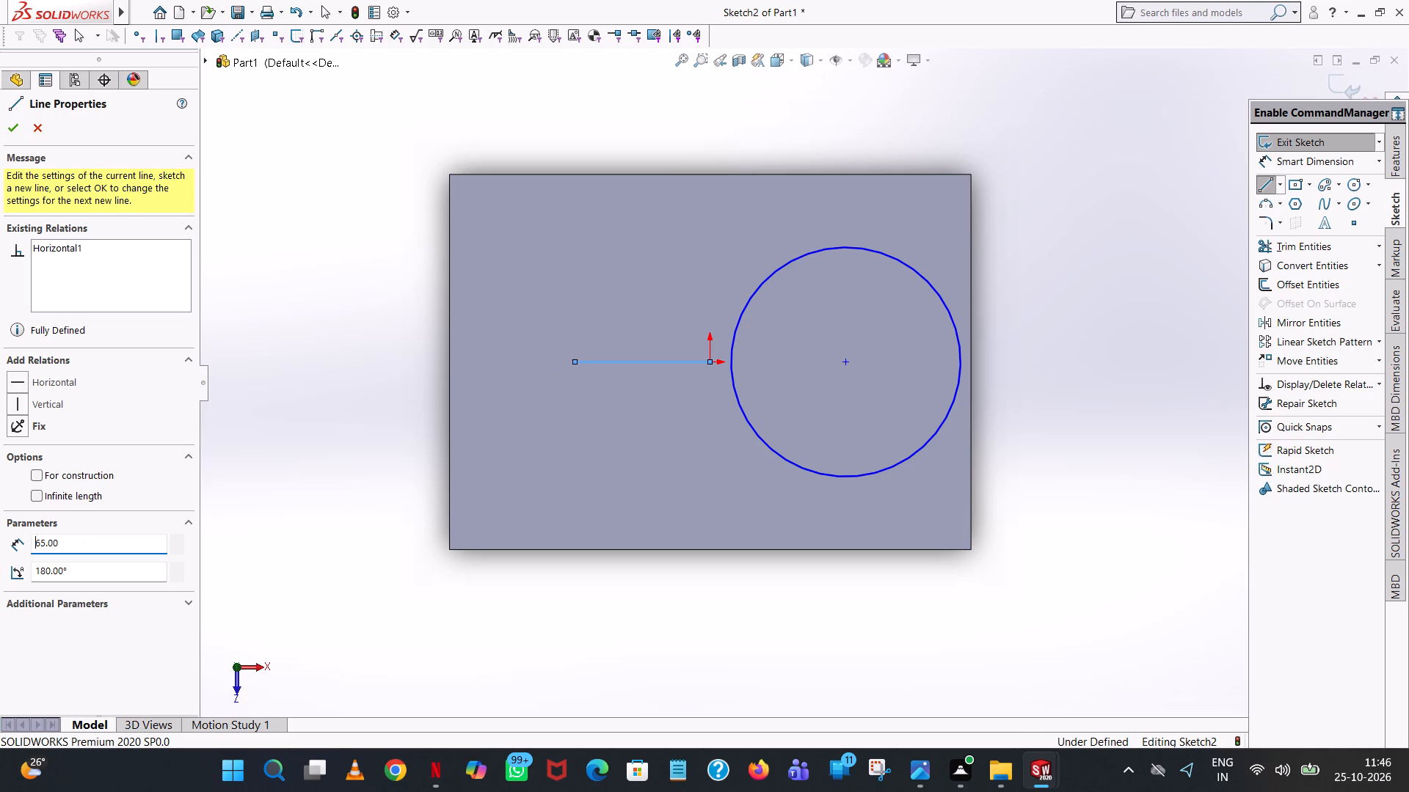
right_click(550, 366)
click(620, 376)
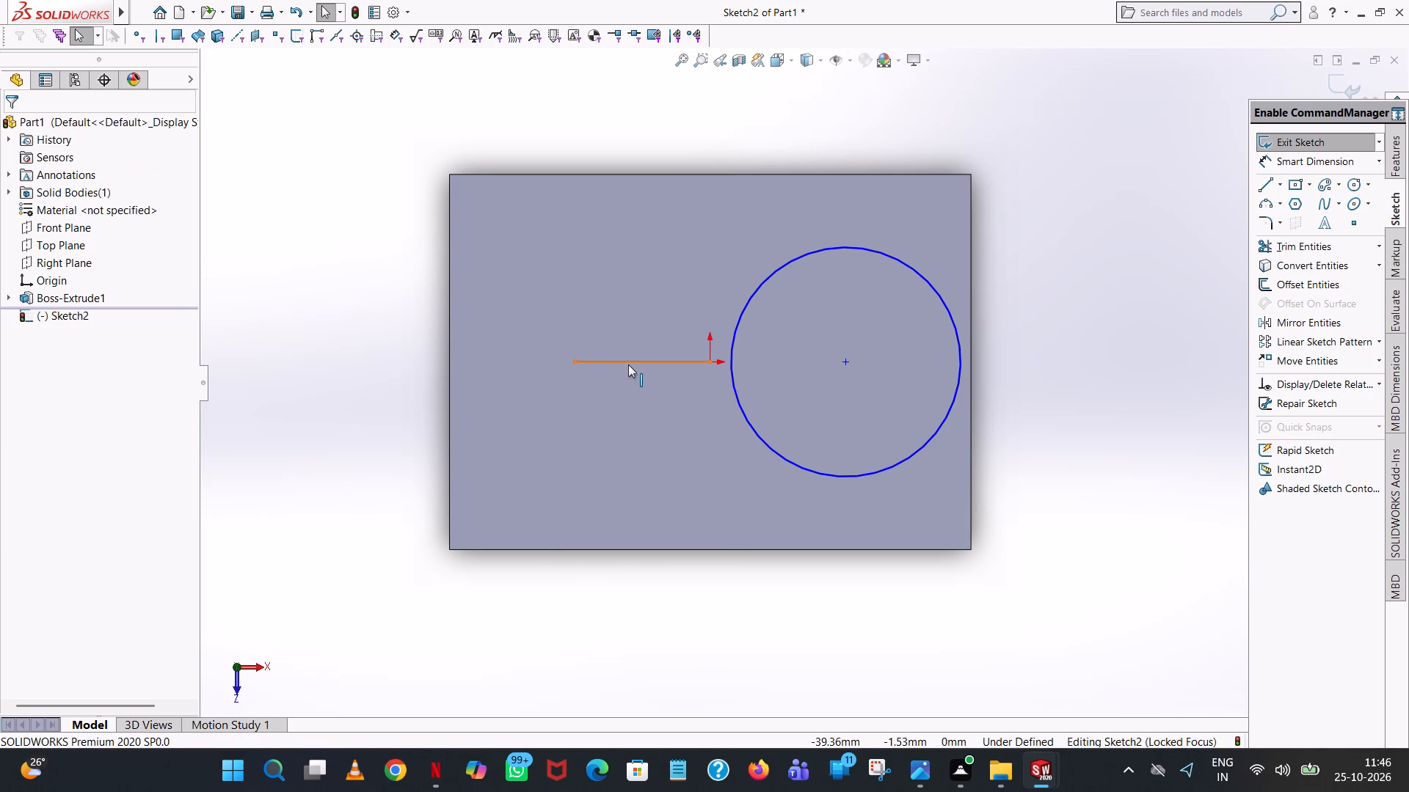
click(628, 364)
click(318, 242)
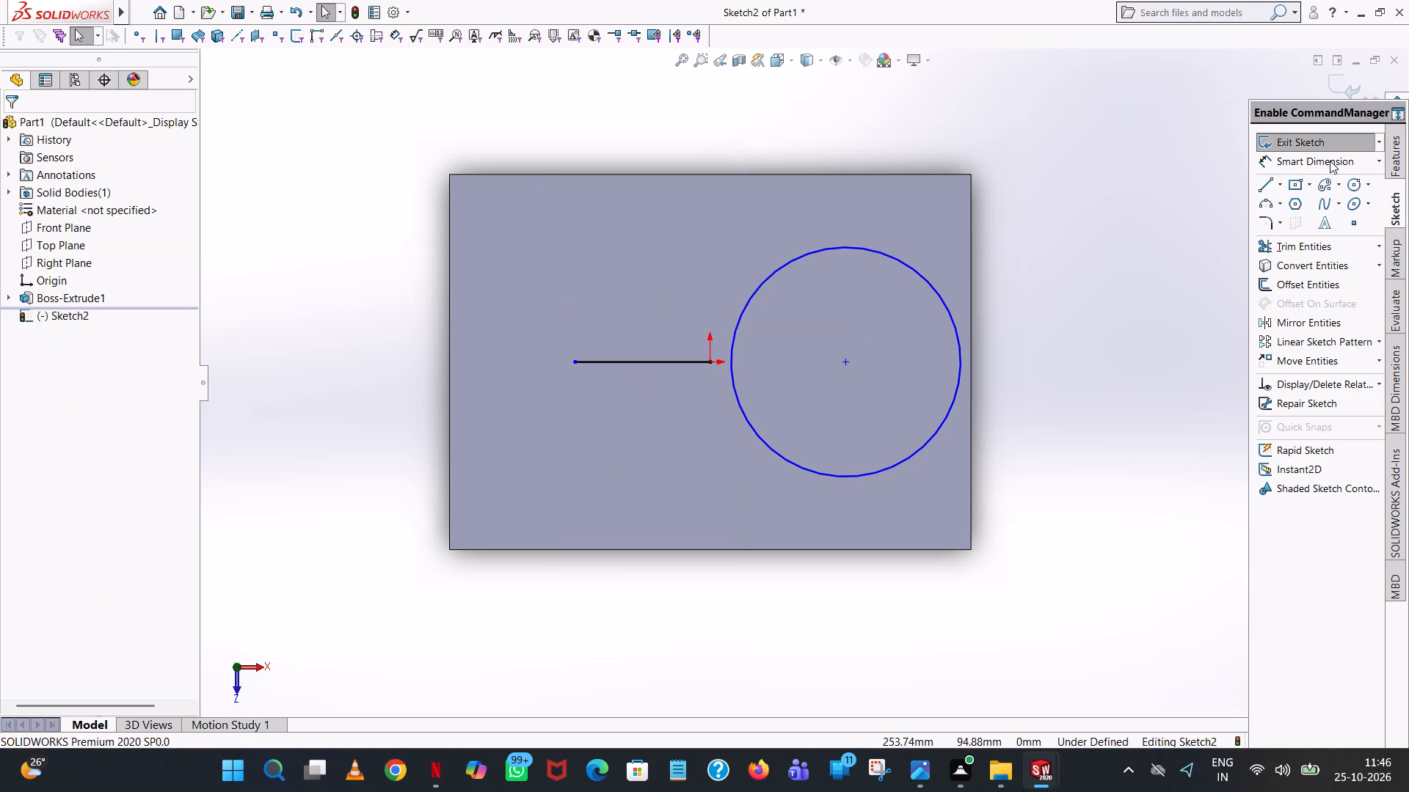
Sketch a second circle of radius 55 mm centred on the left end of the new line.
click(1351, 182)
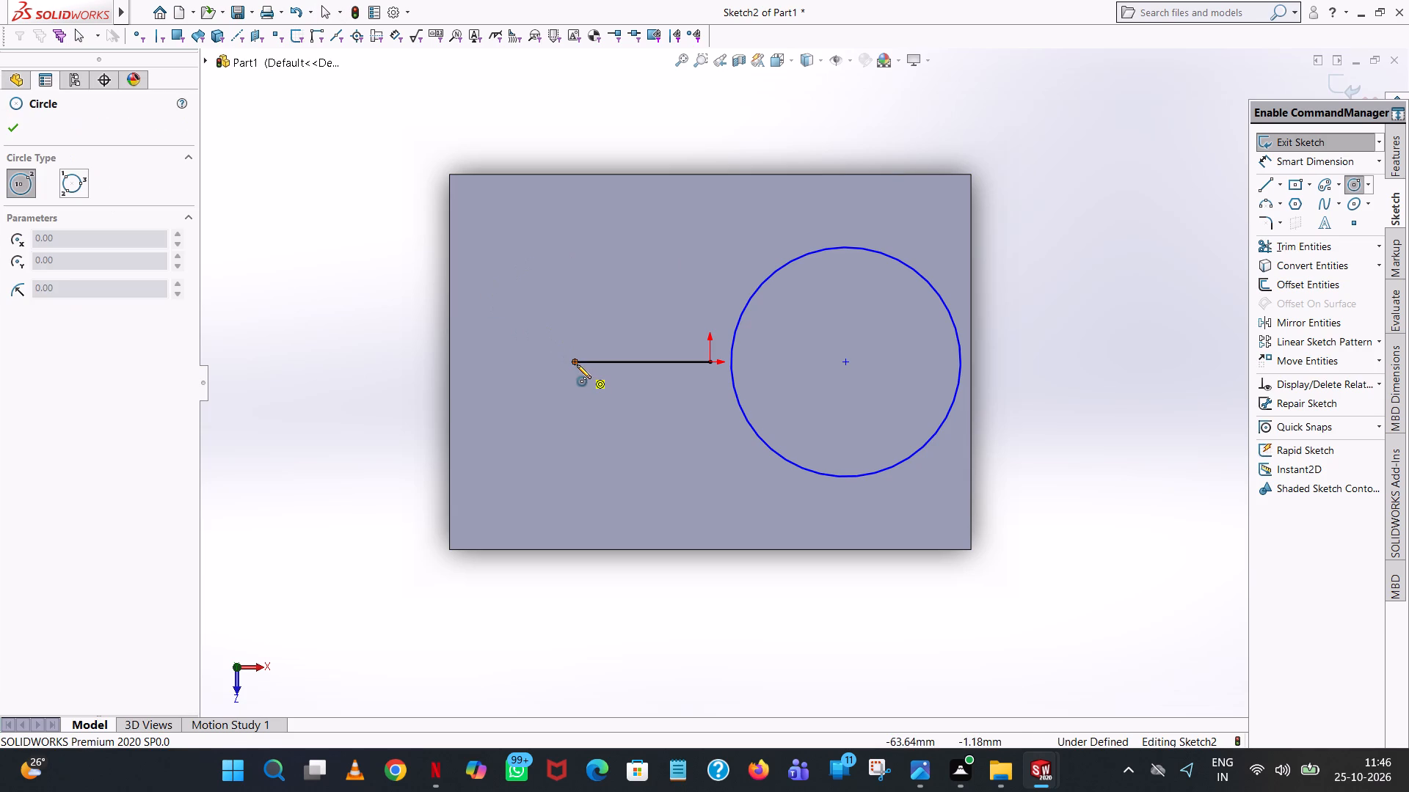
click(577, 364)
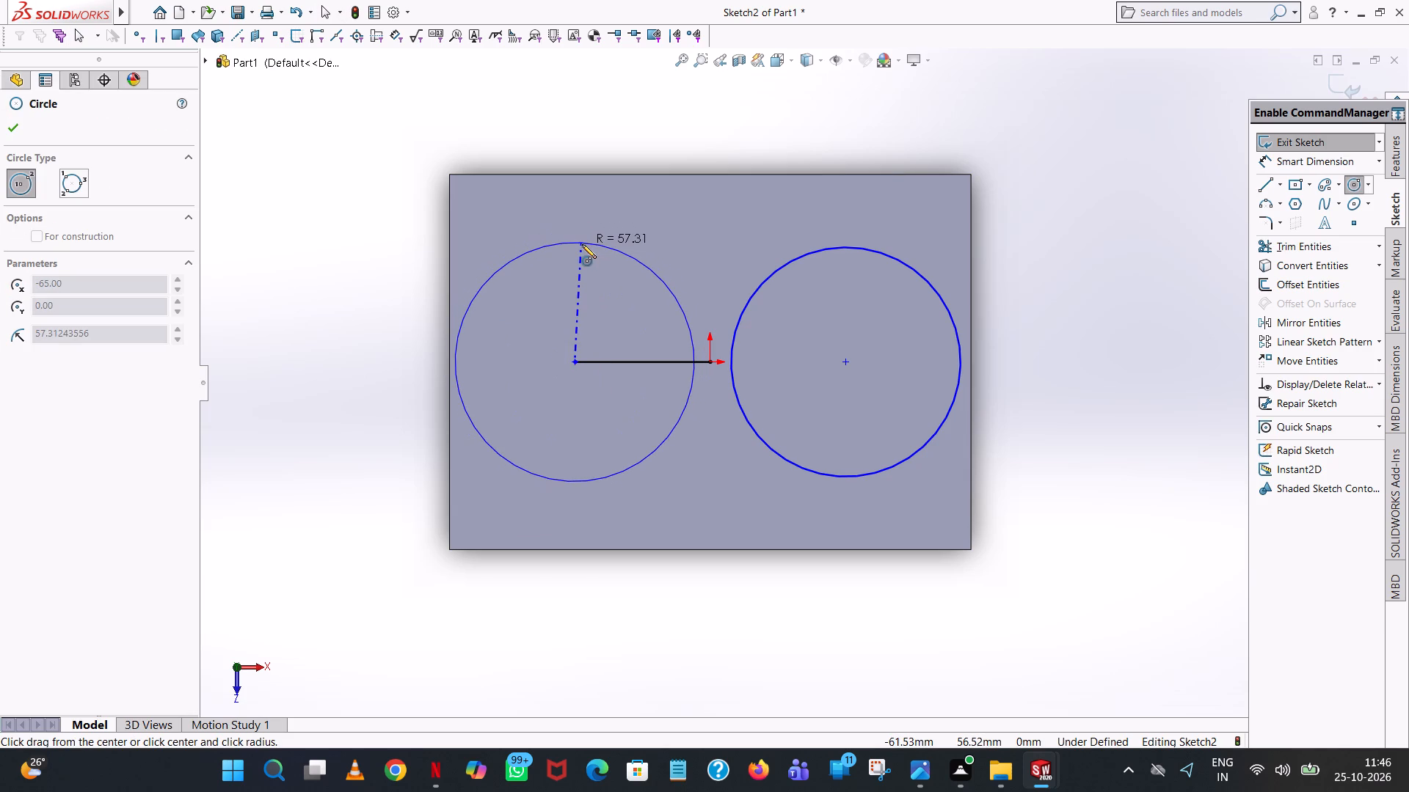
click(582, 244)
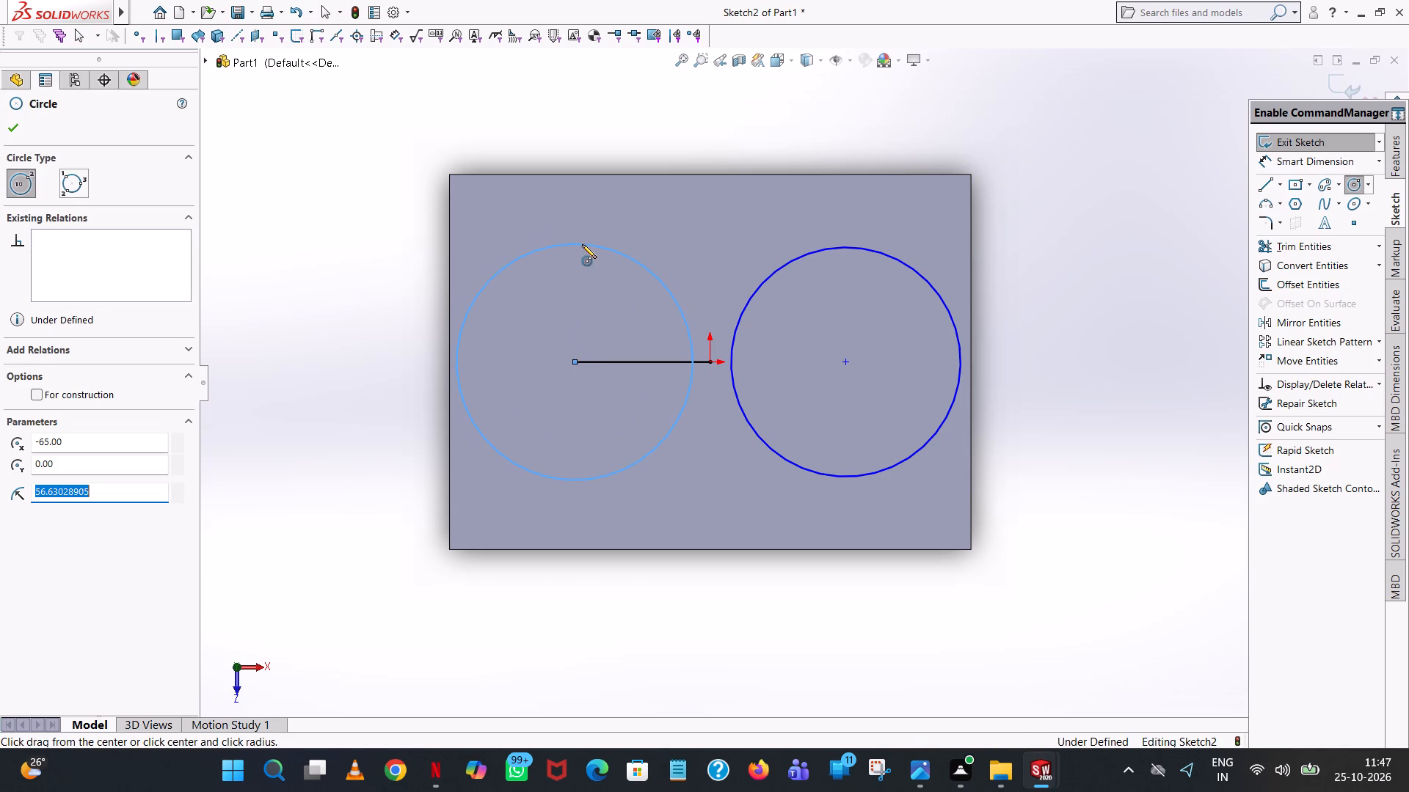
text(55)
key(Return)
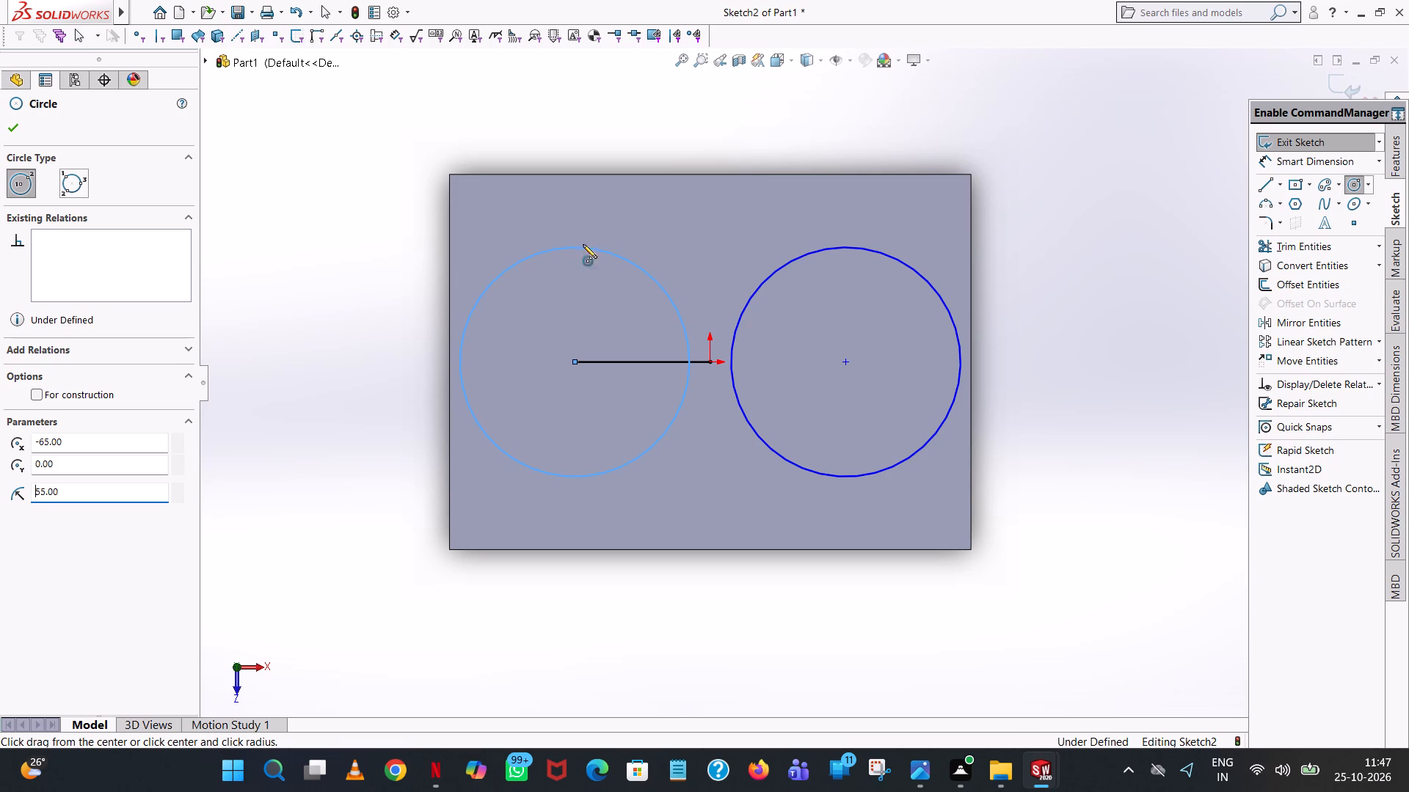
click(16, 136)
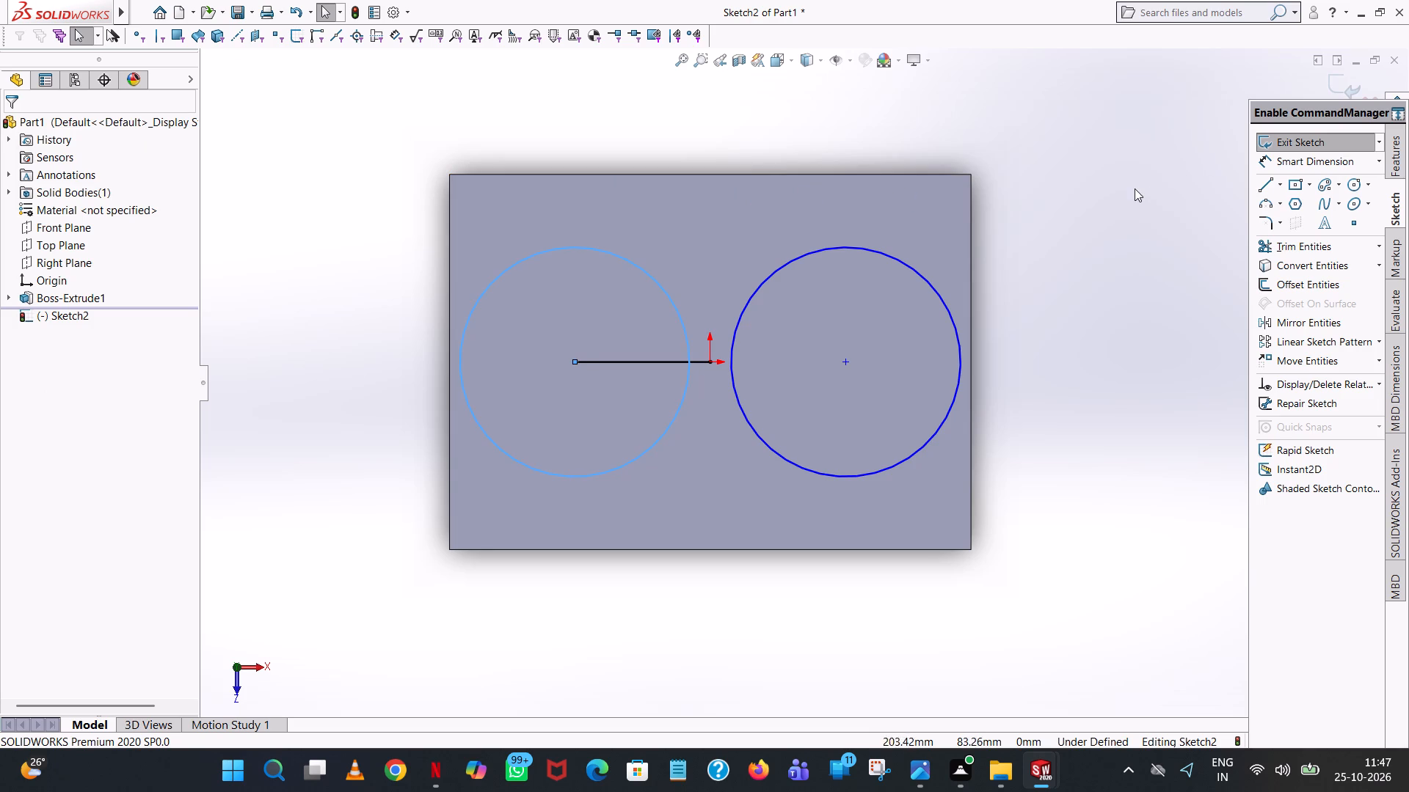
click(1135, 188)
Trim away both portions of the left helper line, leaving only the two circles in the sketch.
click(1325, 245)
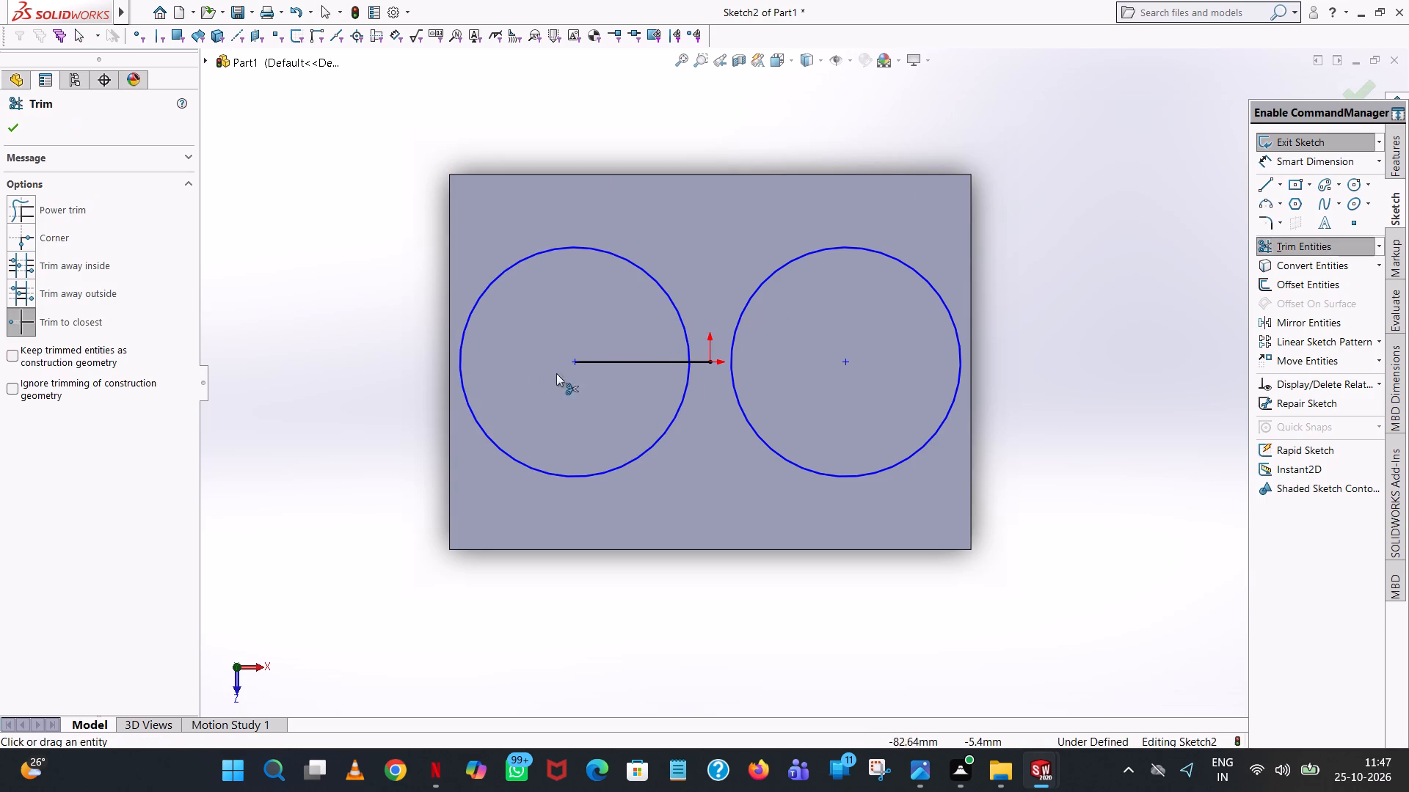
click(621, 362)
click(704, 361)
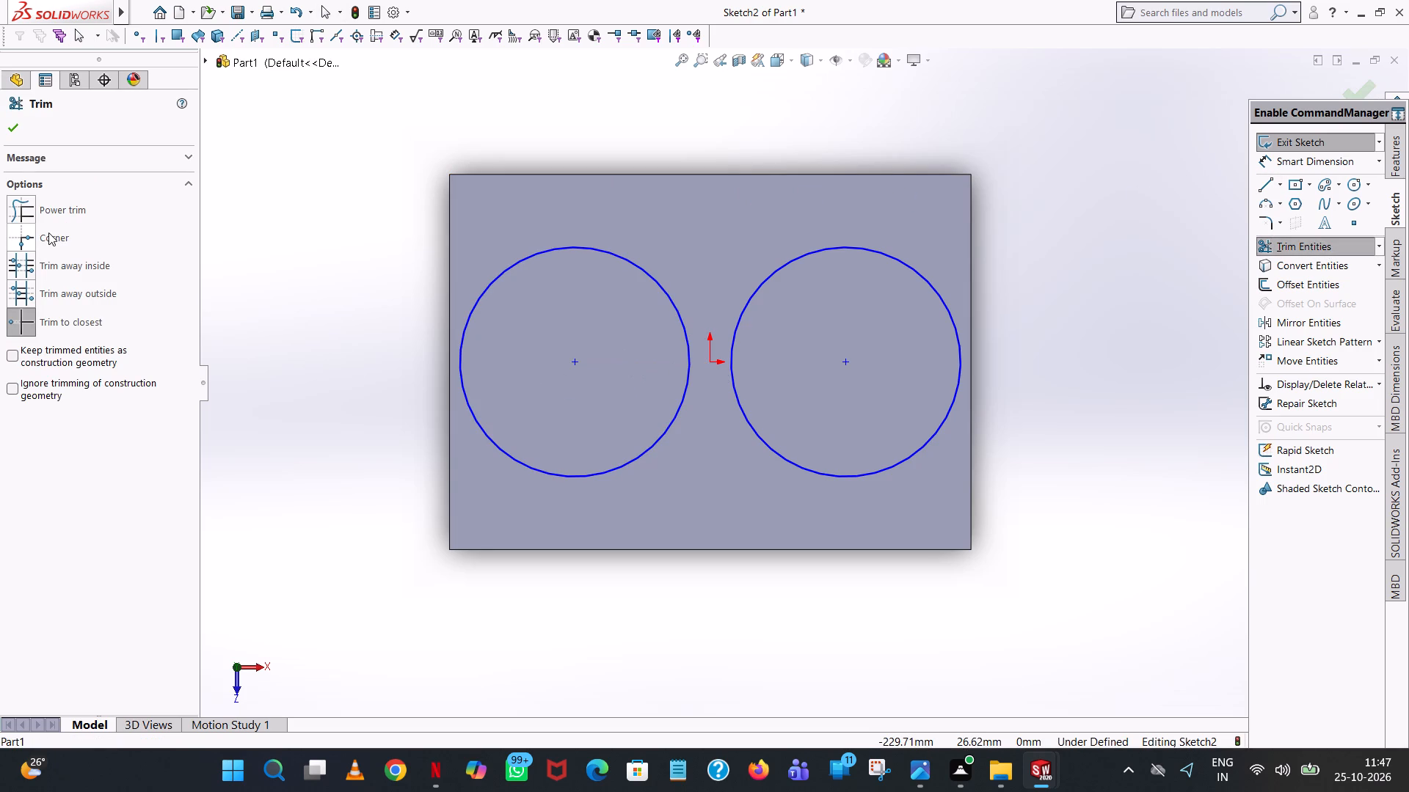
click(8, 136)
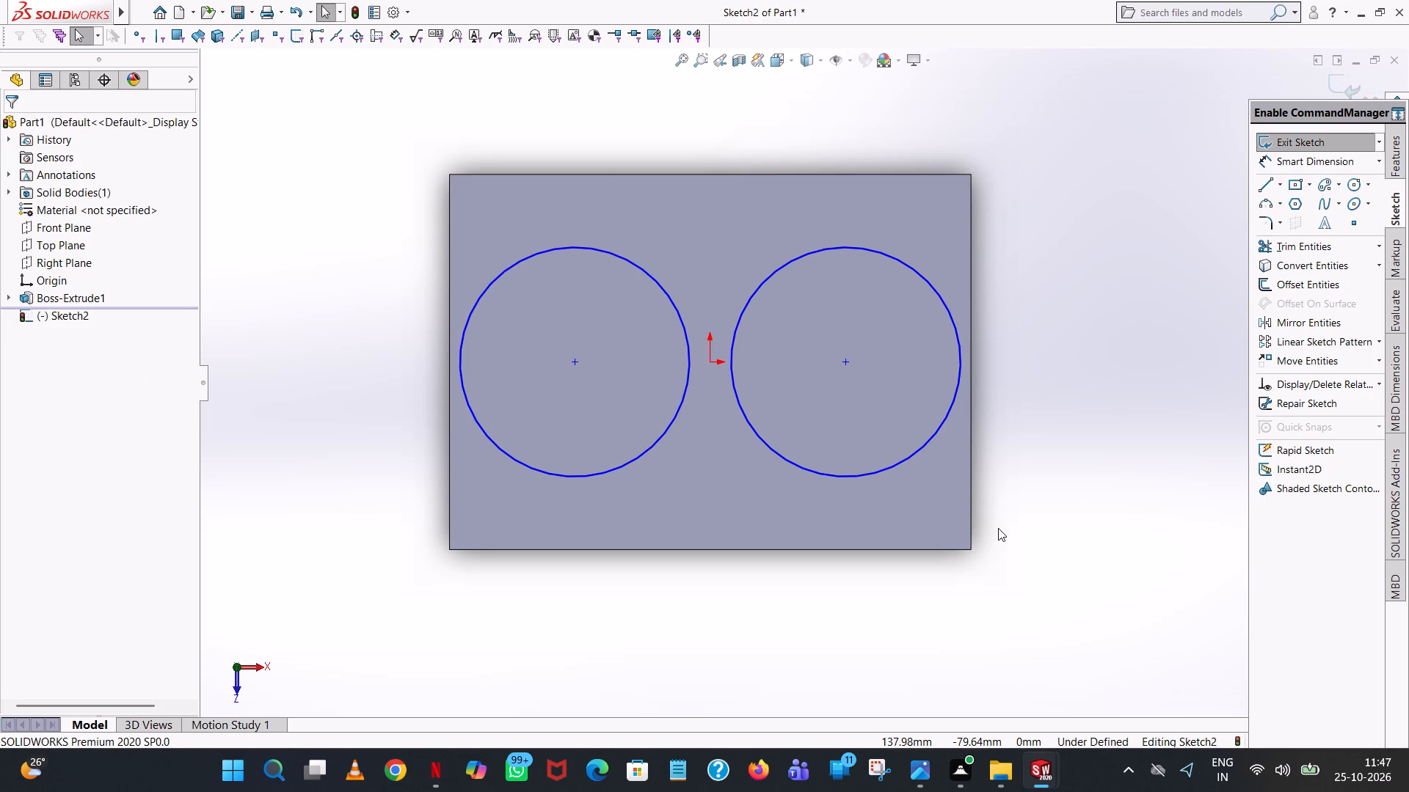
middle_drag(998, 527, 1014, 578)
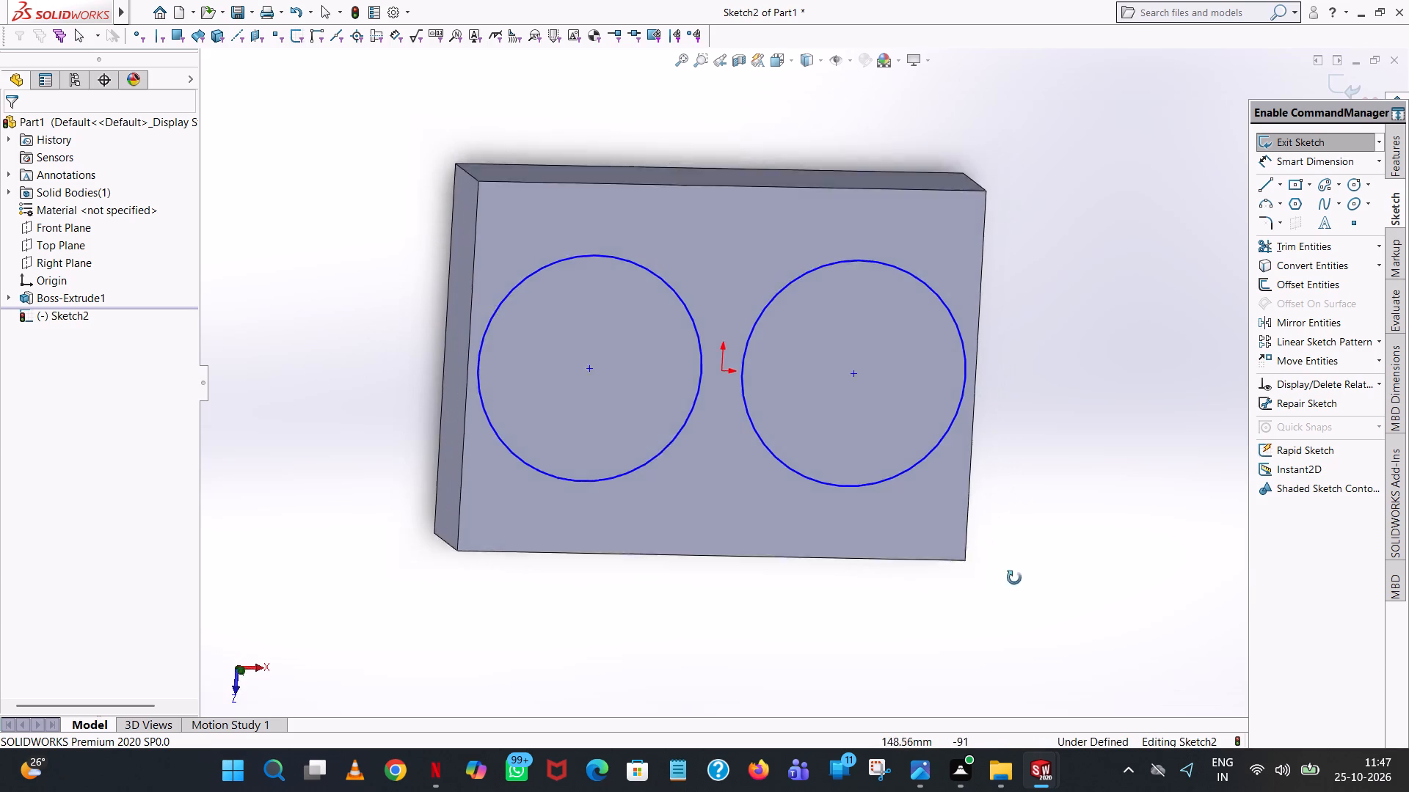
Sketch a vertical line from the origin toward the block's upper edge with a length of 140/2 = 70 mm.
middle_drag(1014, 578, 1005, 666)
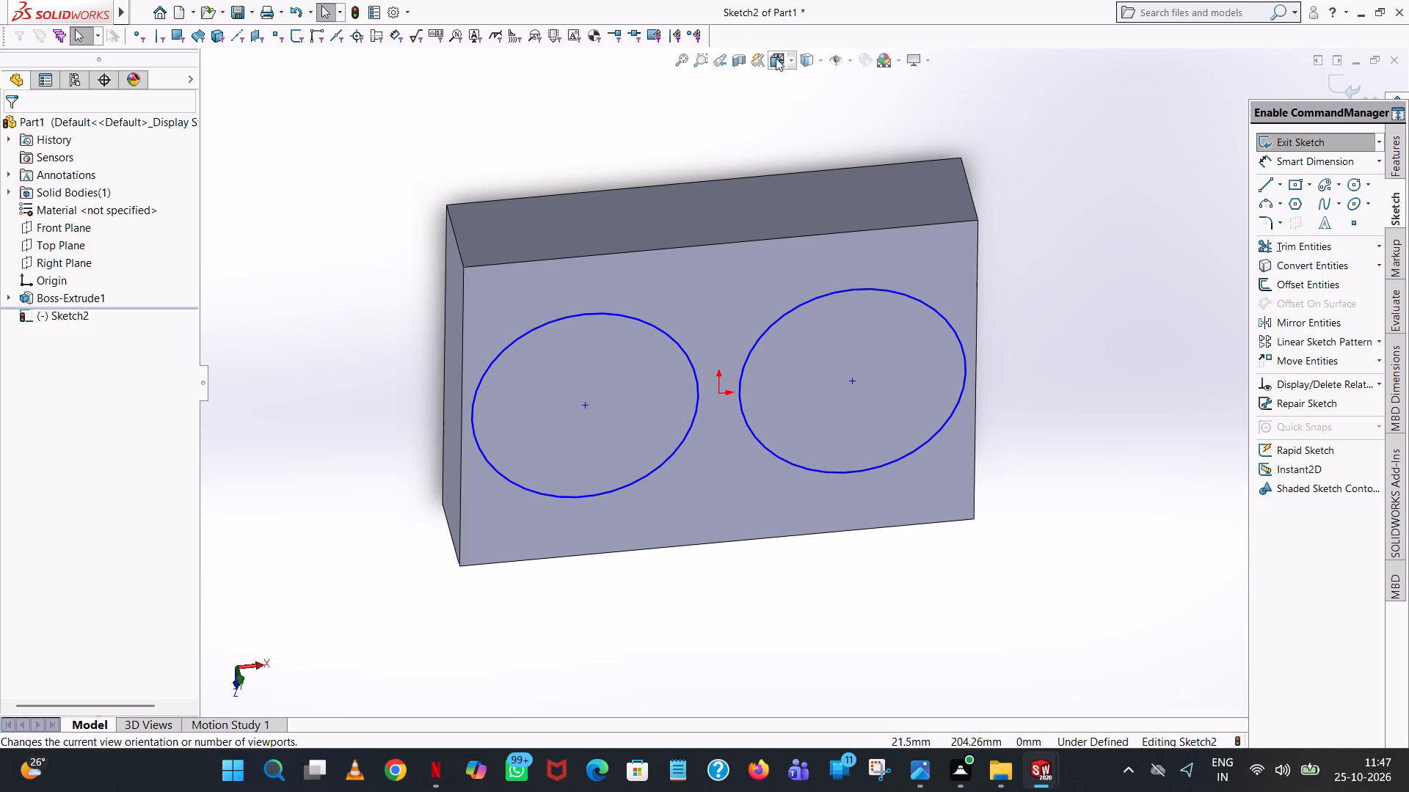
click(791, 62)
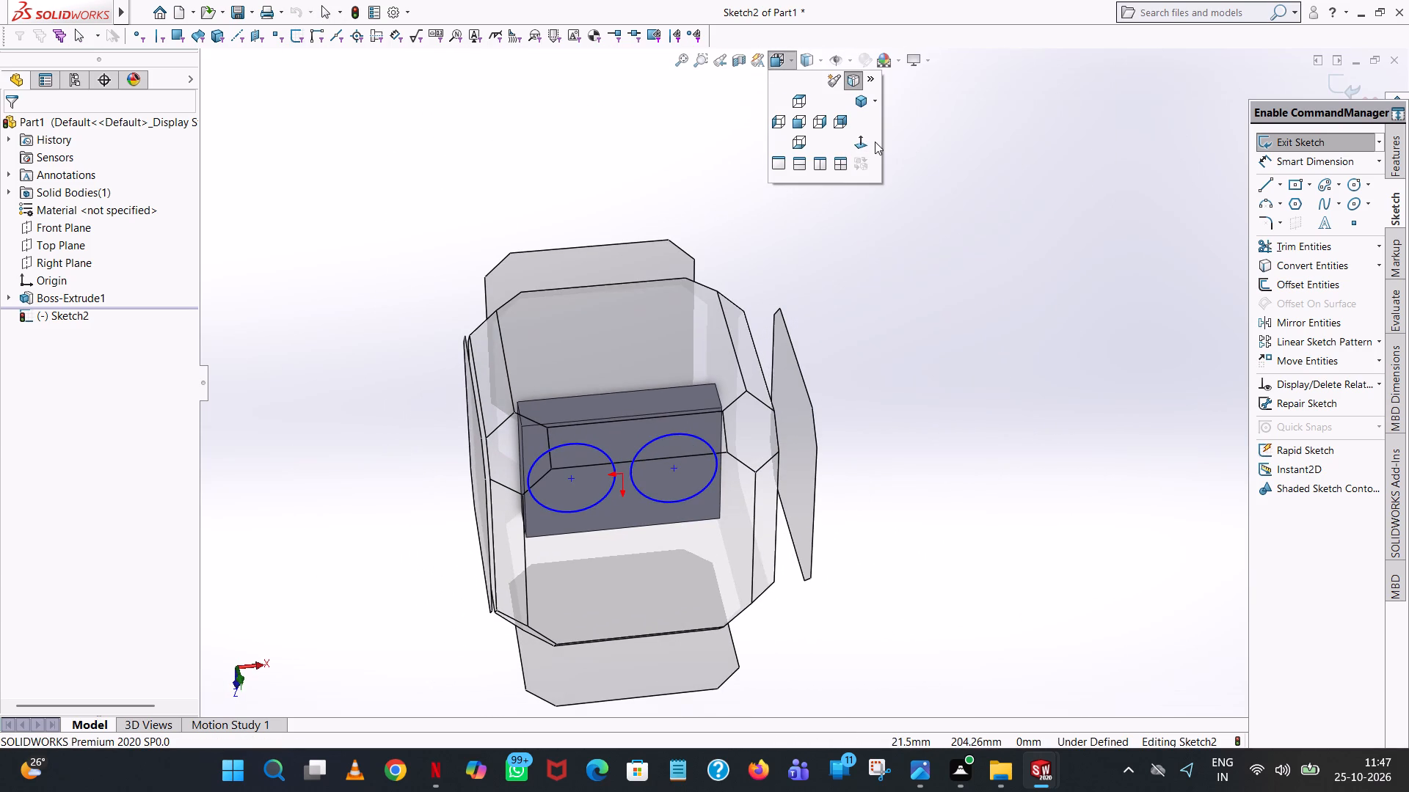
click(862, 143)
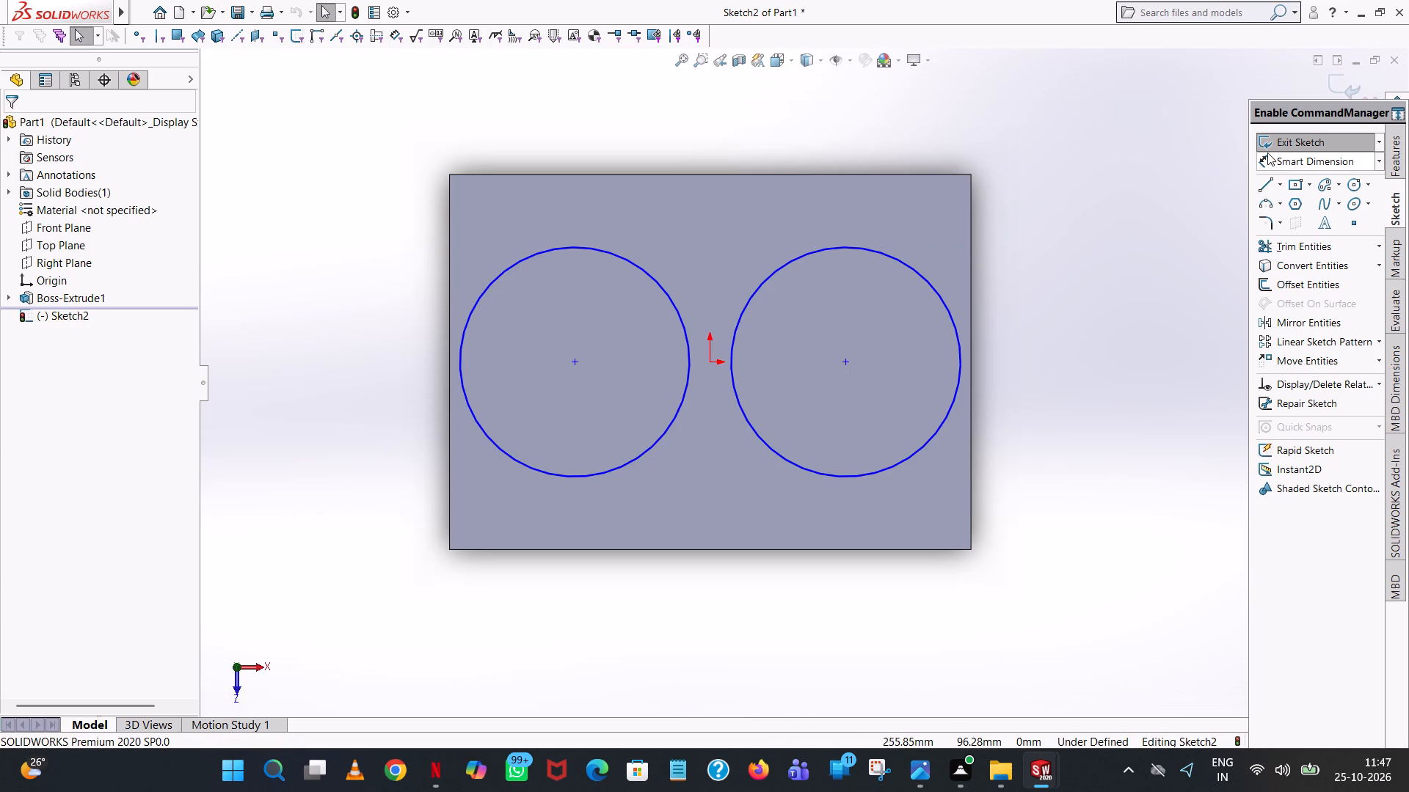
click(1262, 186)
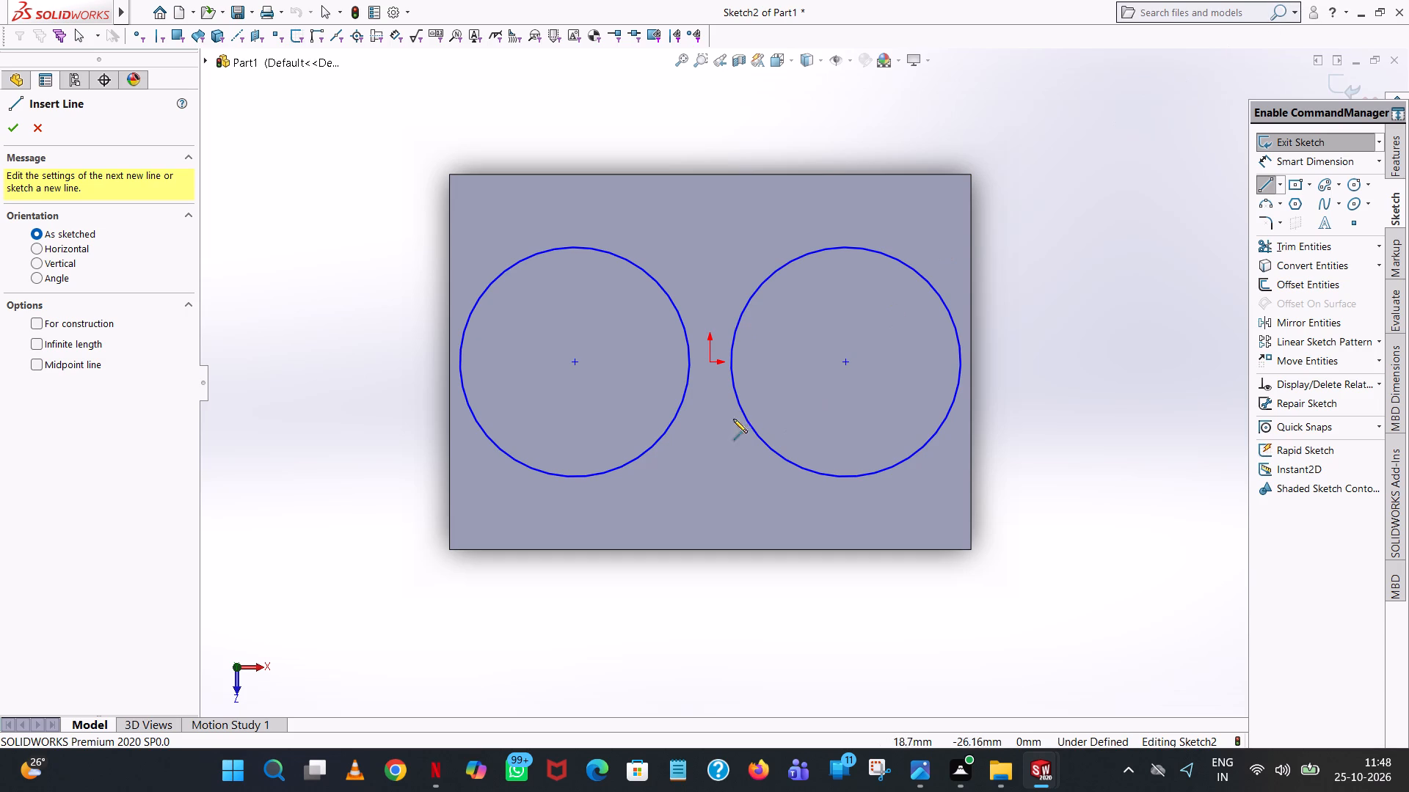
click(710, 360)
click(710, 217)
text(140)
right_click(710, 218)
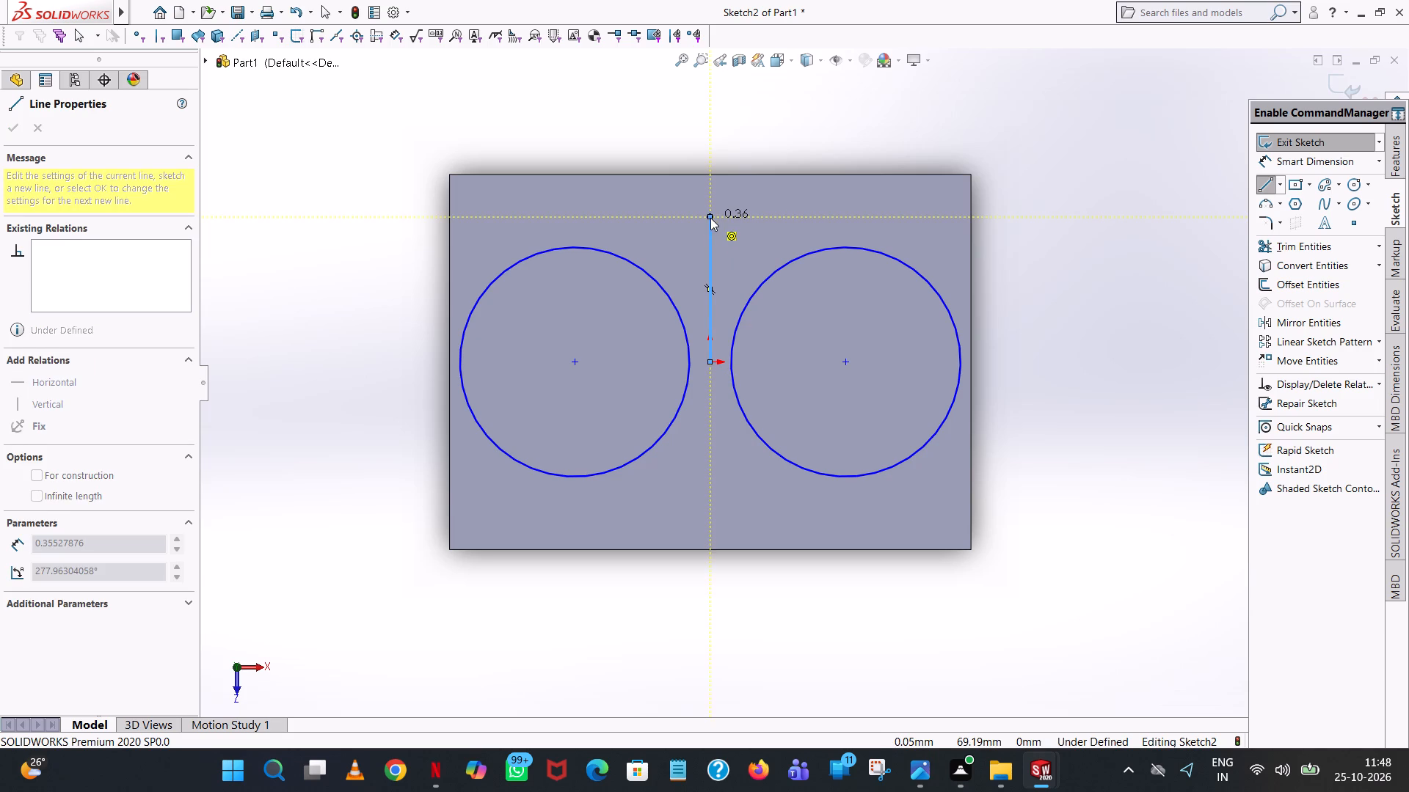
click(757, 228)
click(711, 251)
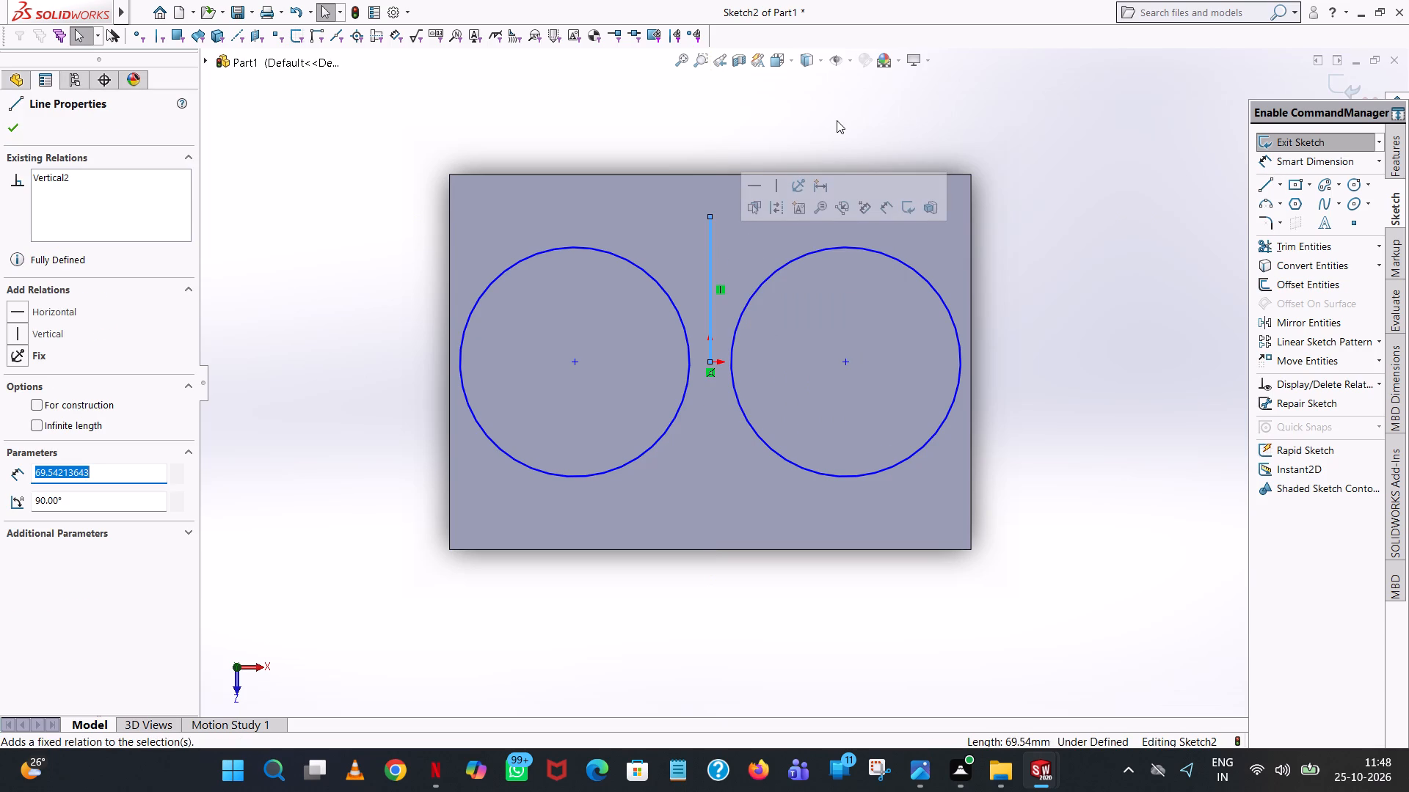
text(140/2)
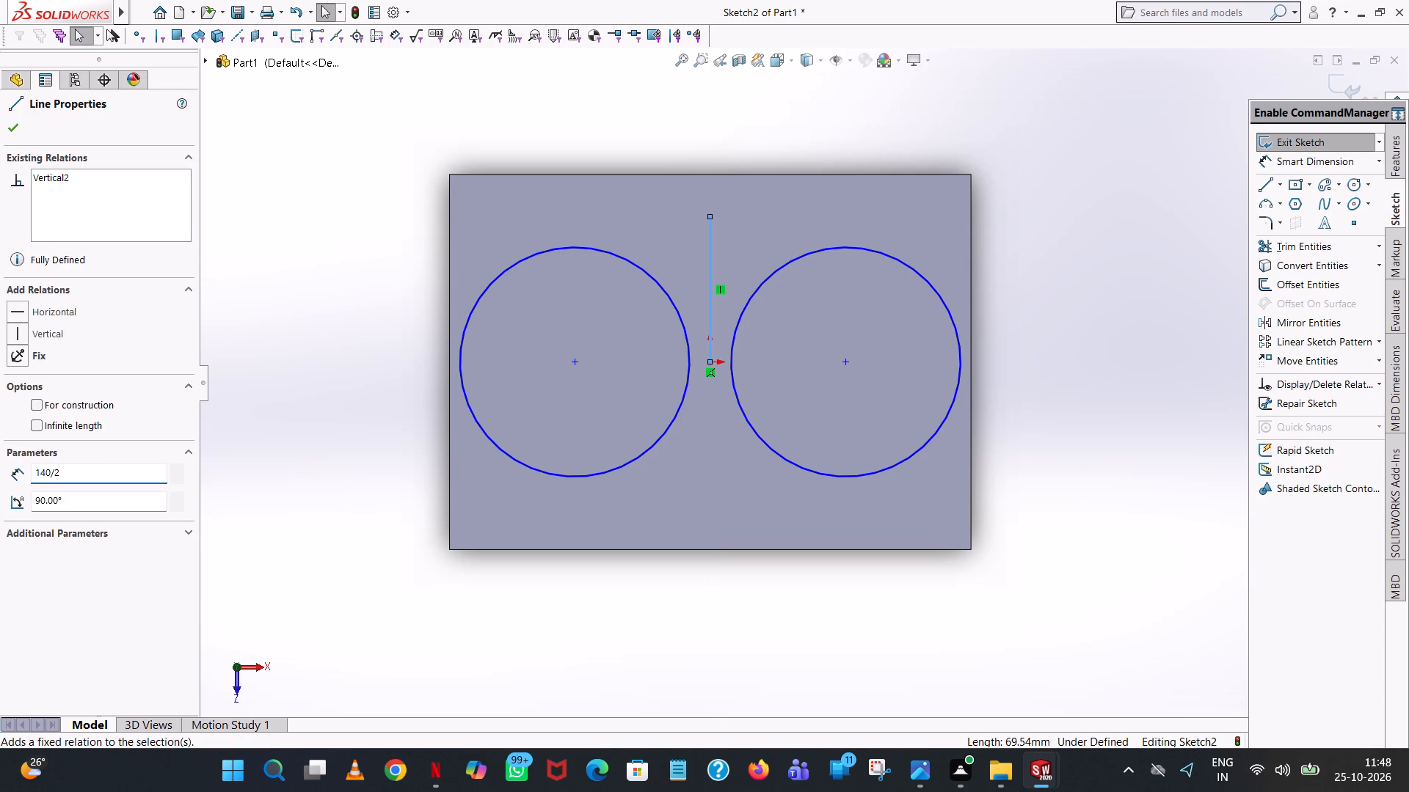
key(Return)
key(Return)
click(1032, 134)
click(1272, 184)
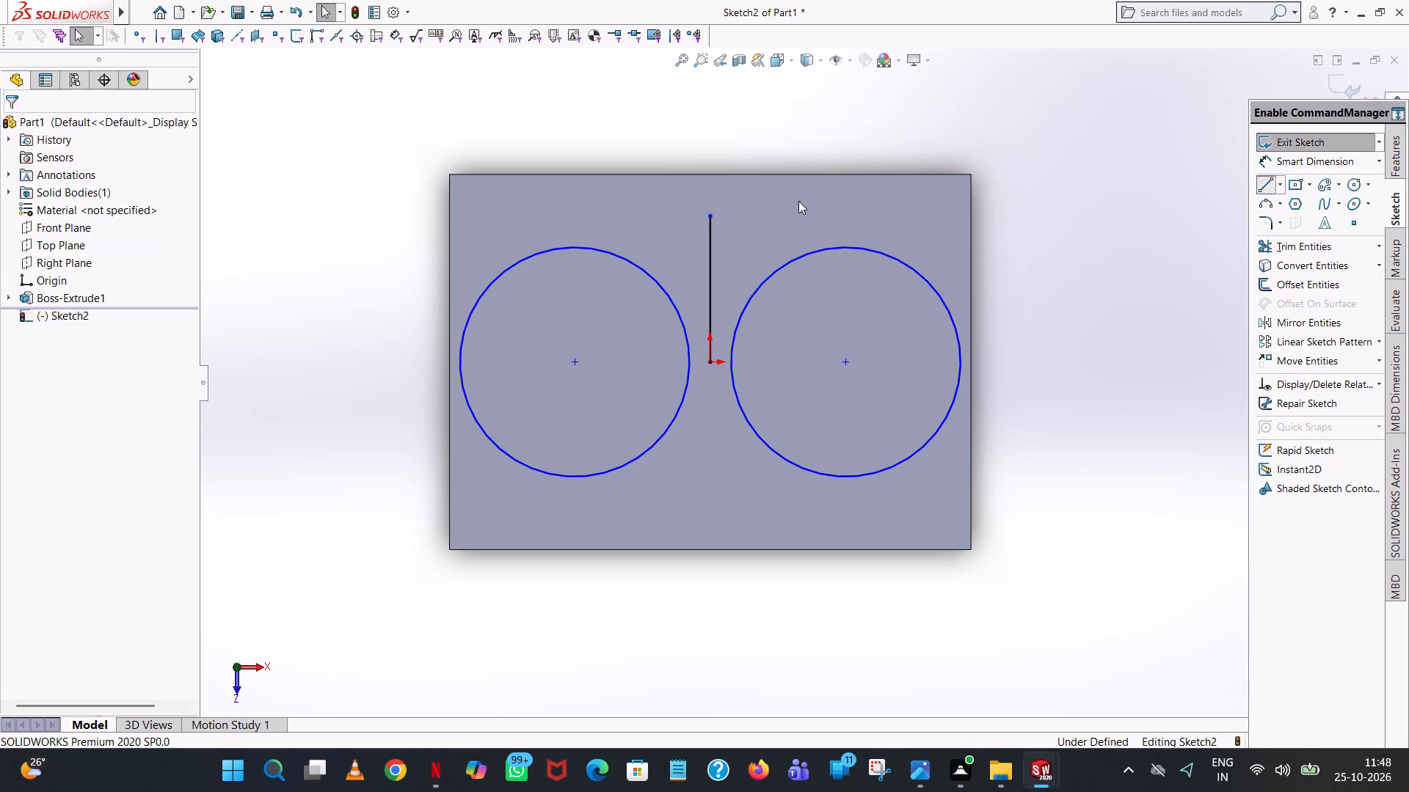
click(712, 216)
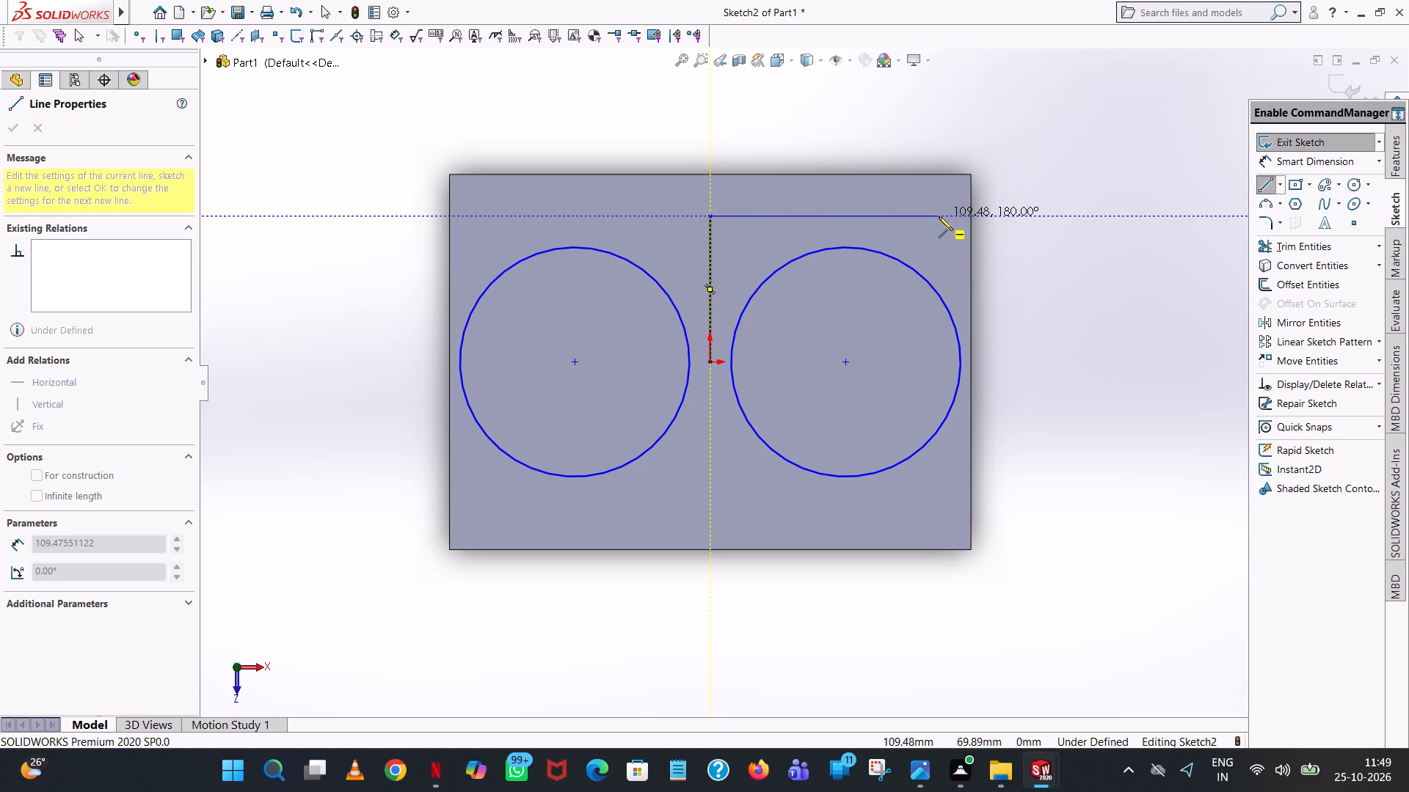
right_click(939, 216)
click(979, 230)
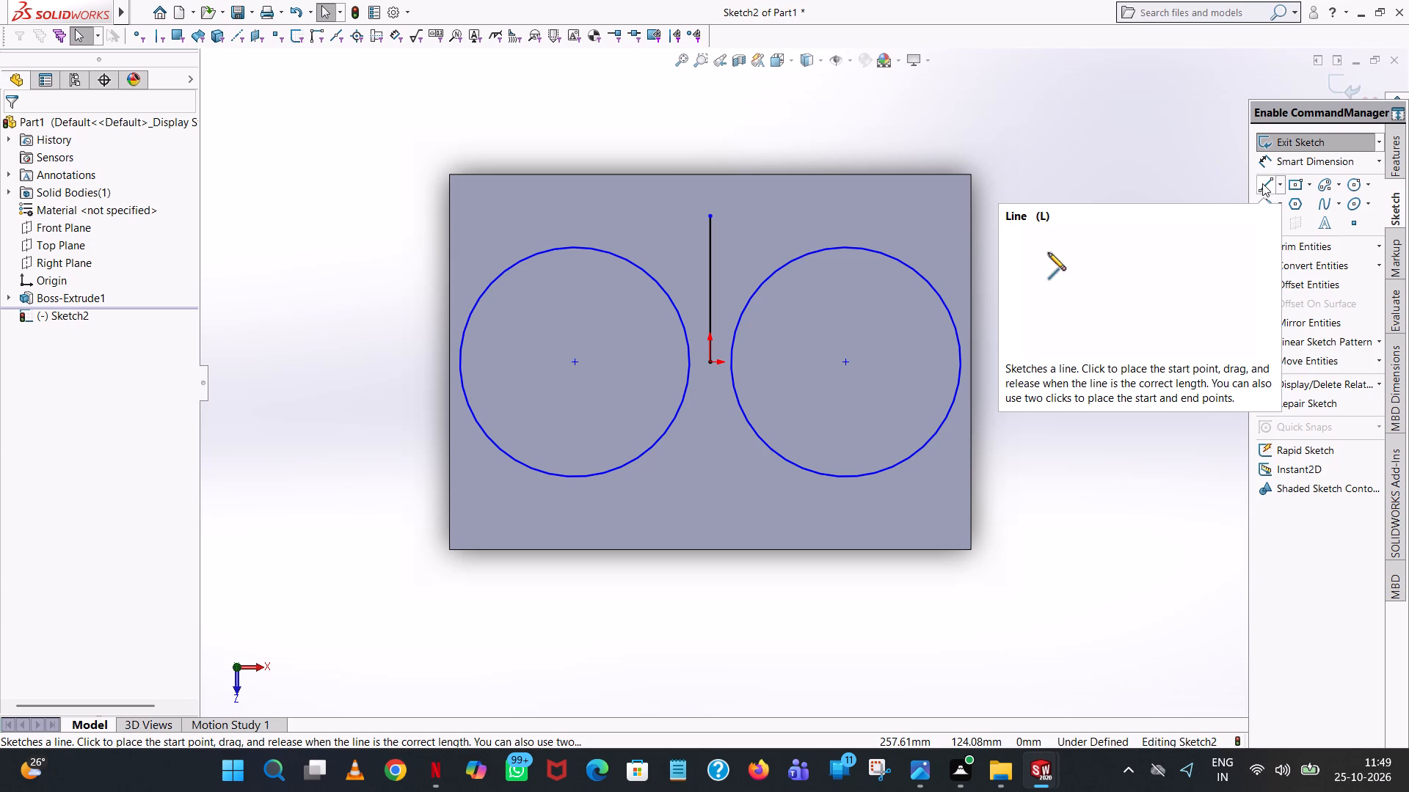
Sketch a 33 mm horizontal line from the upper end of the vertical line toward the block's right edge.
click(1262, 183)
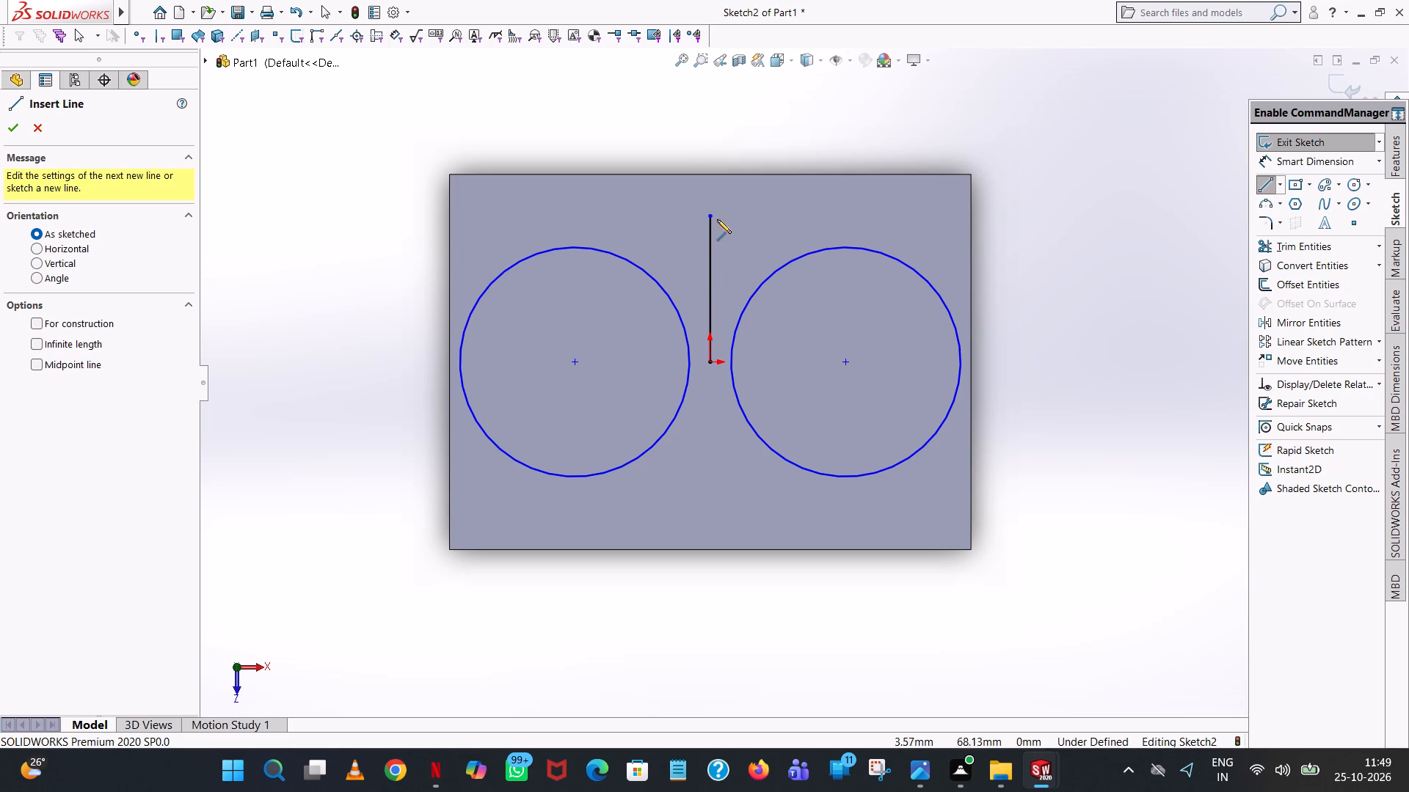
click(710, 215)
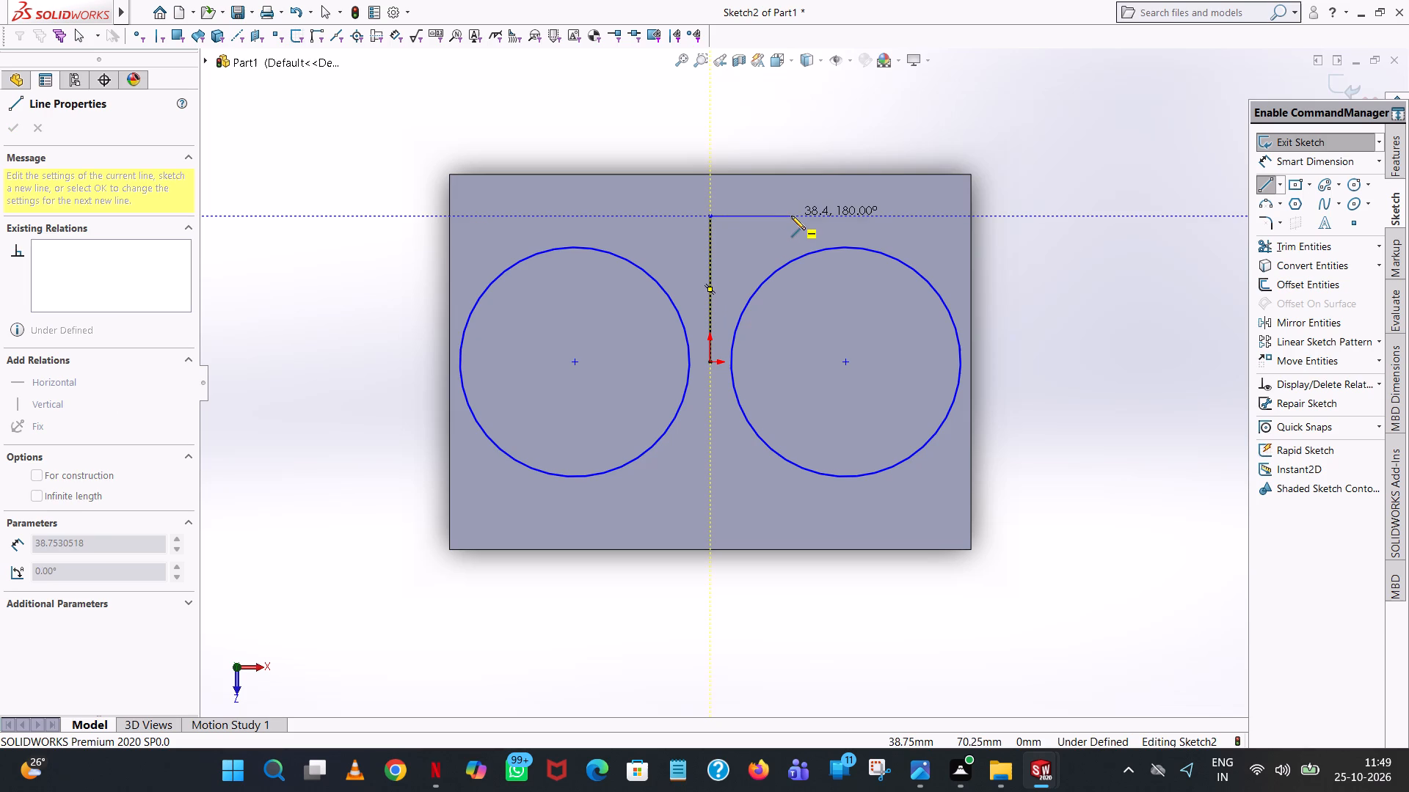
click(791, 216)
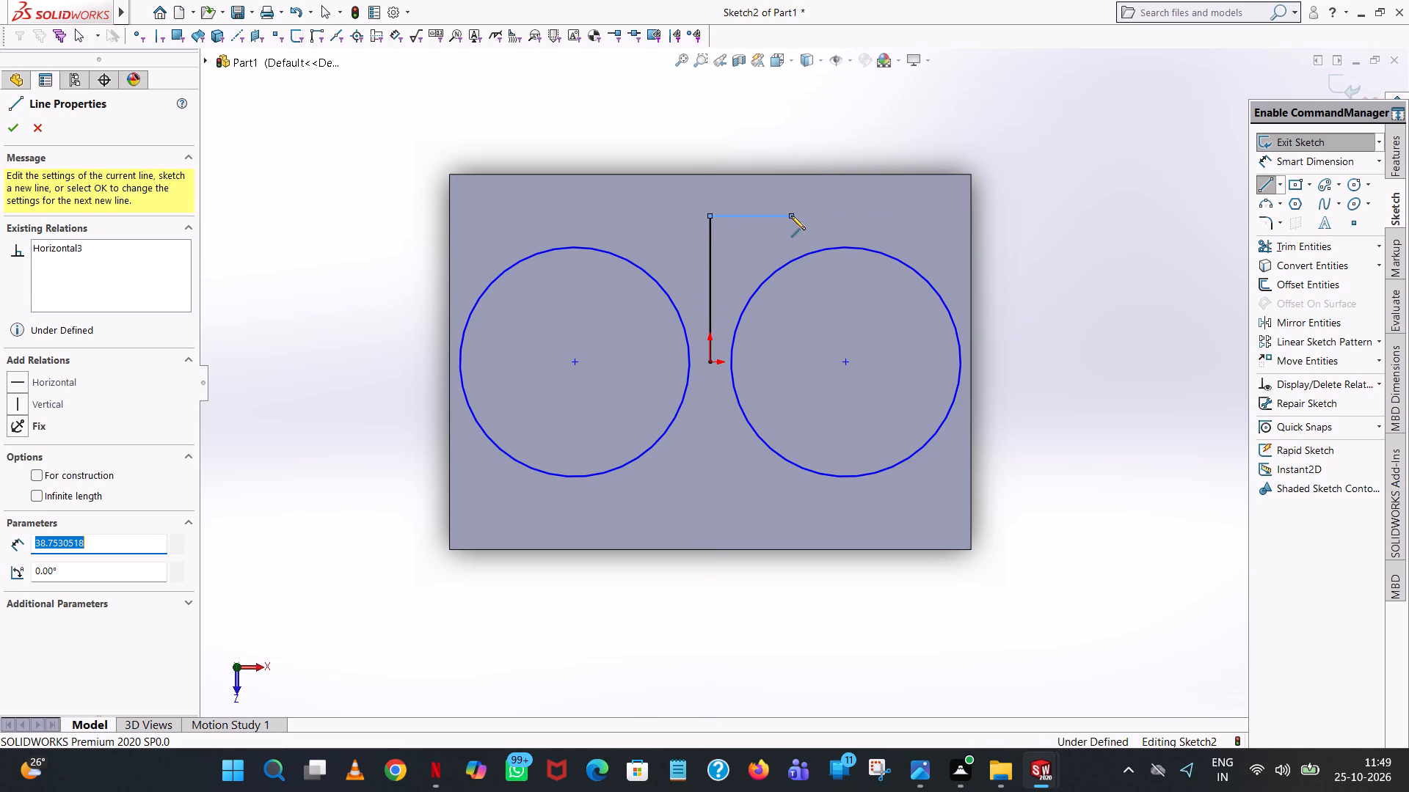
text(33)
key(Return)
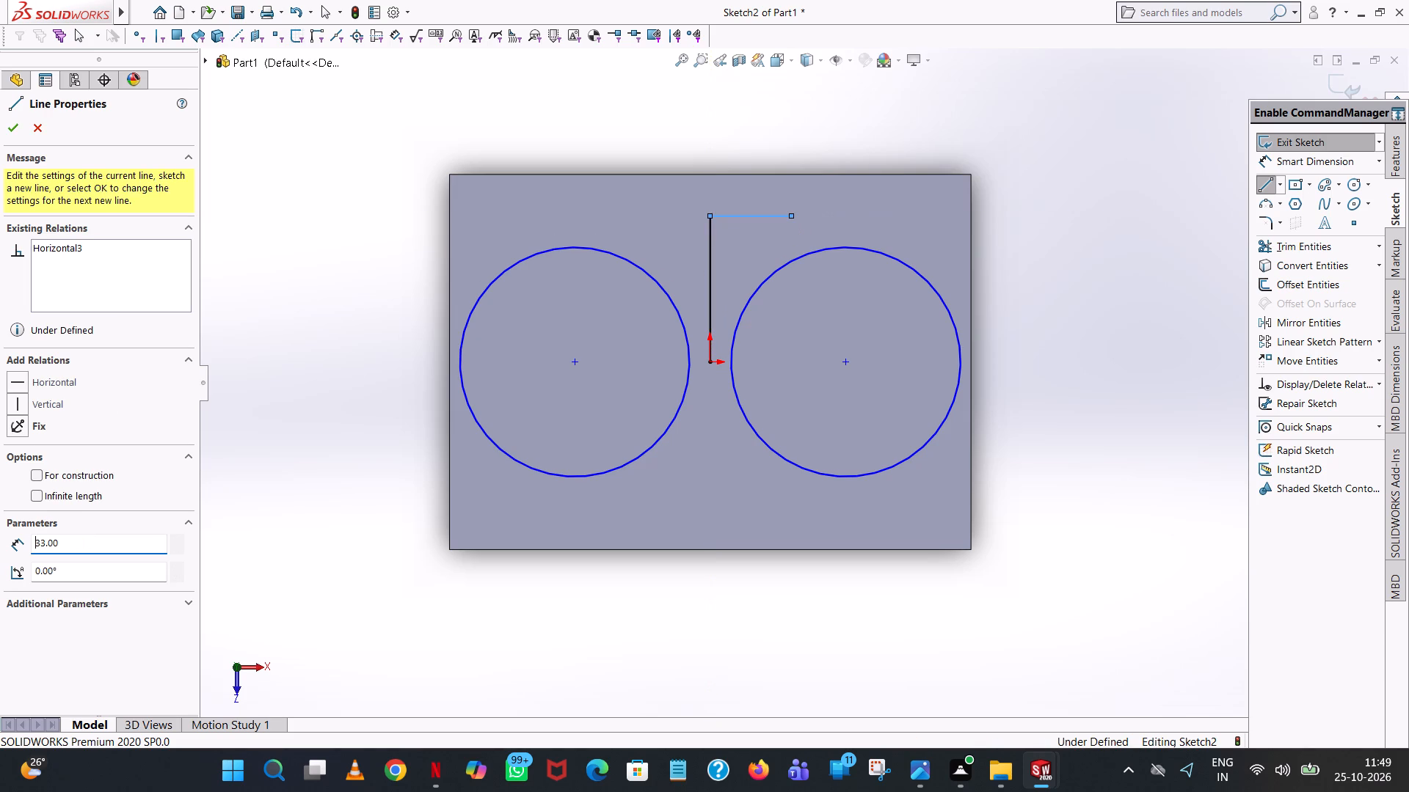
right_click(791, 216)
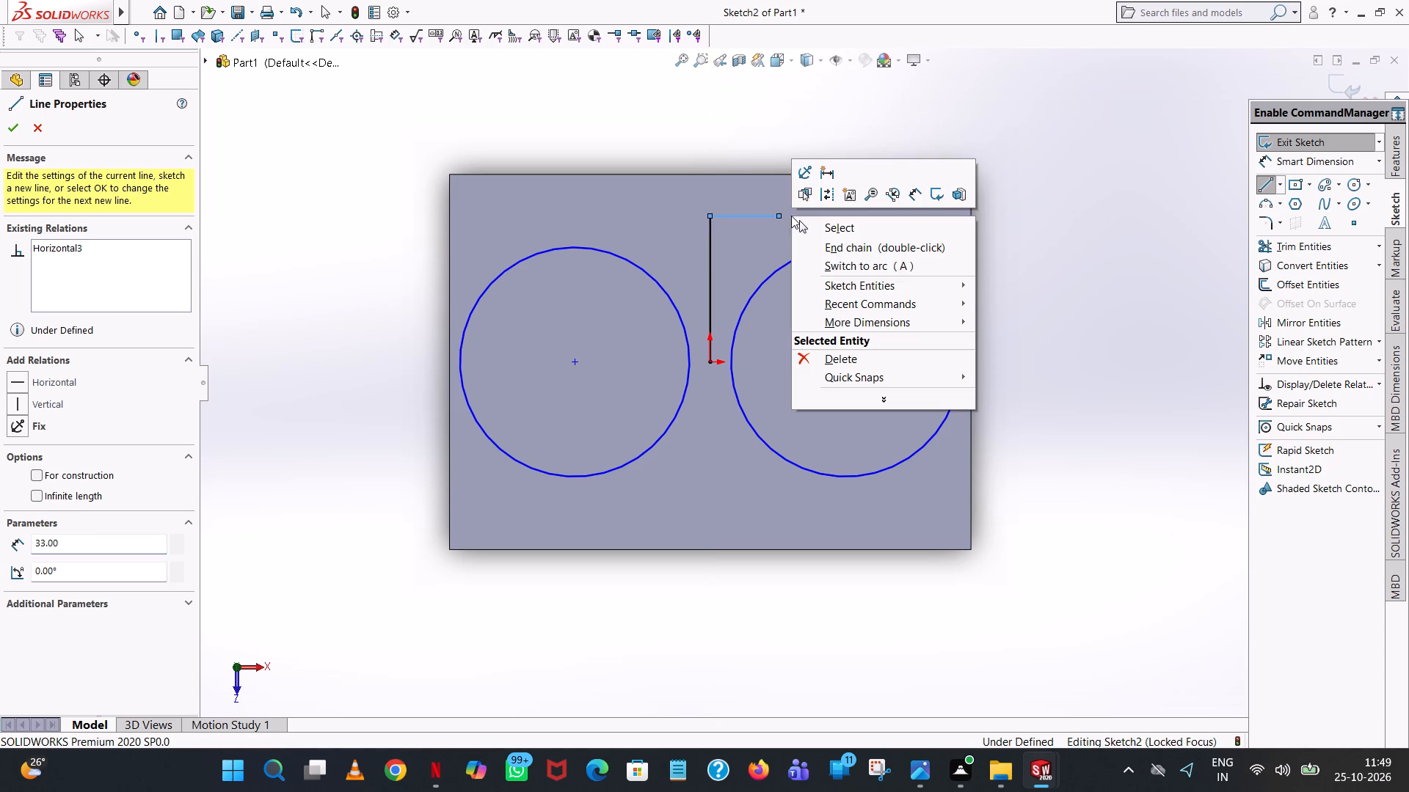
click(884, 227)
click(1004, 142)
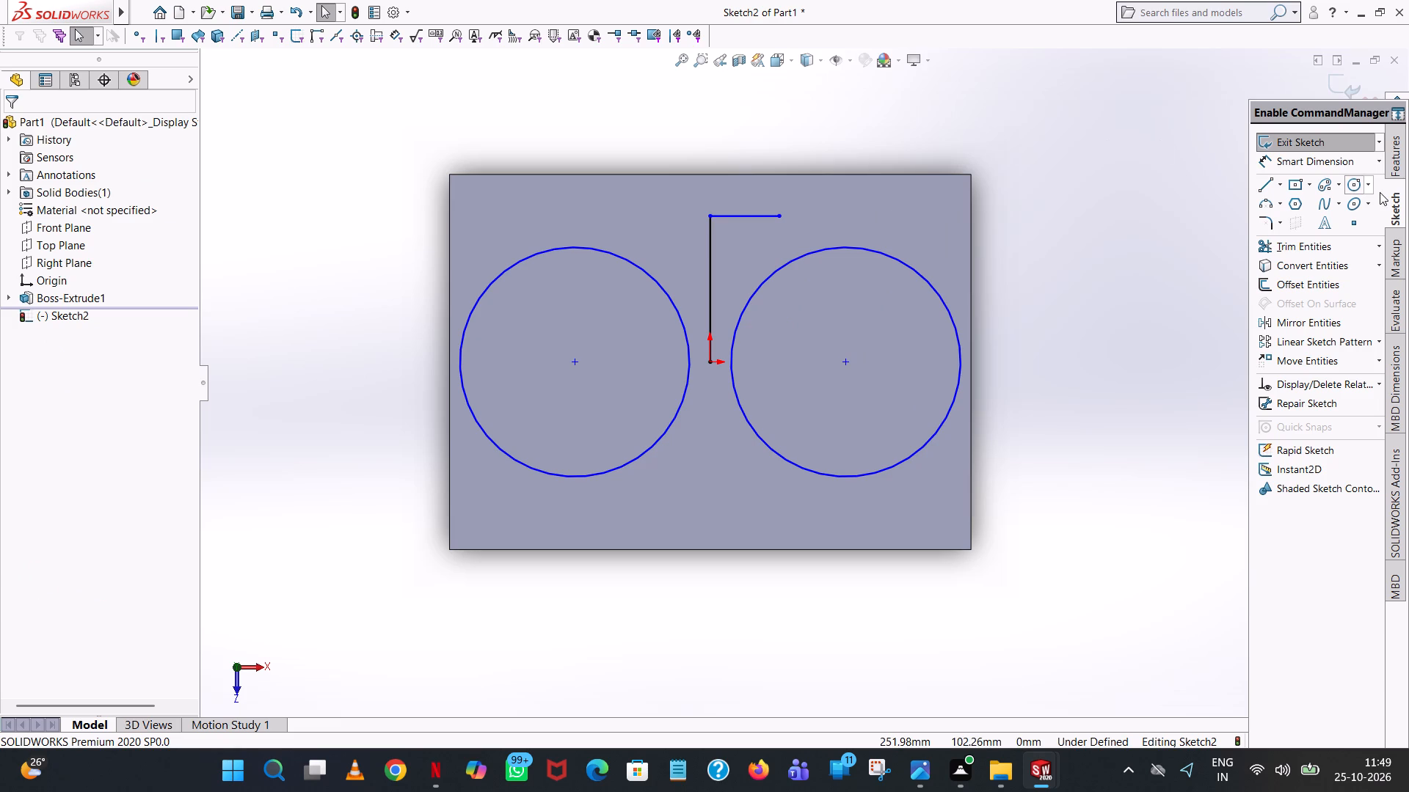
Sketch a circle of radius 18 mm centred on the right end of the 33 mm line.
click(1351, 183)
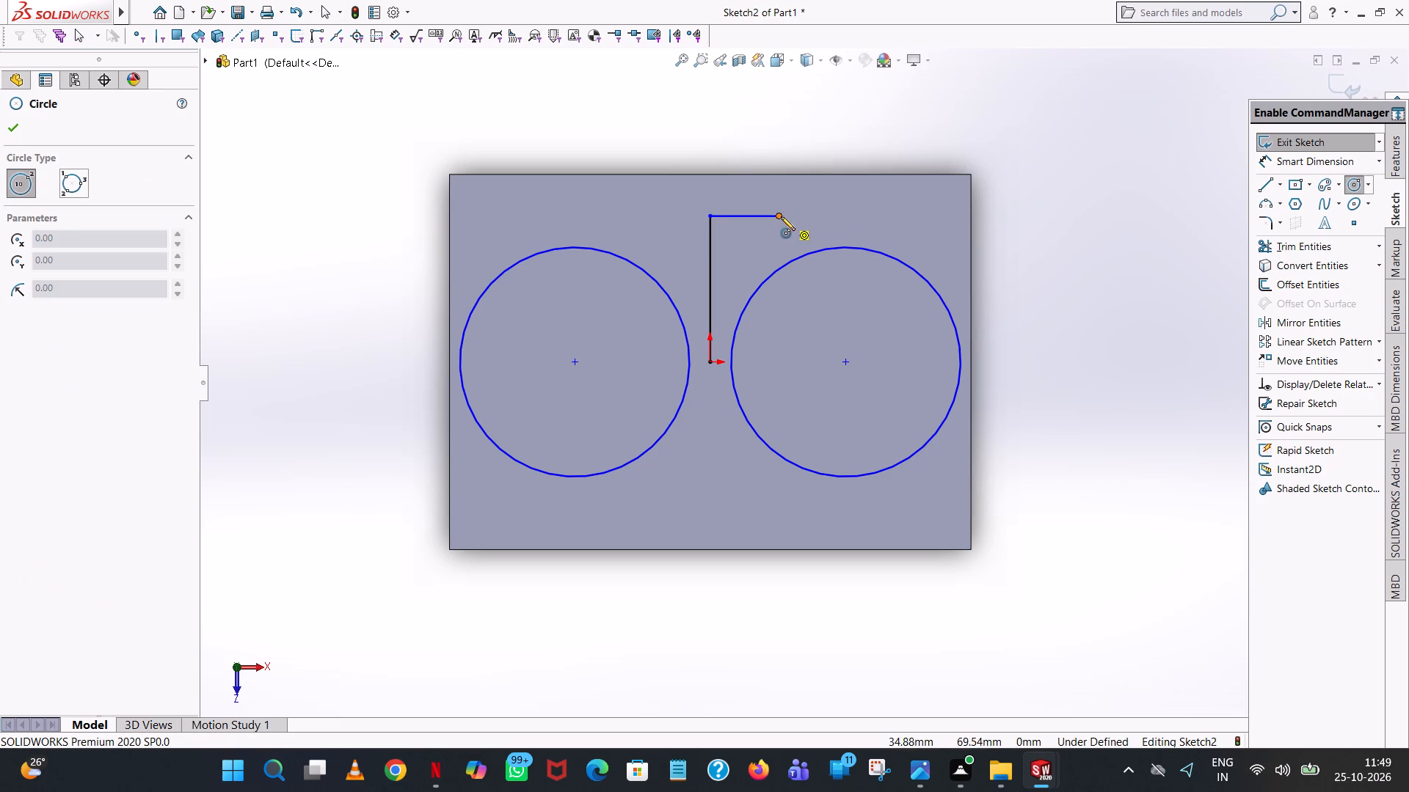
click(779, 216)
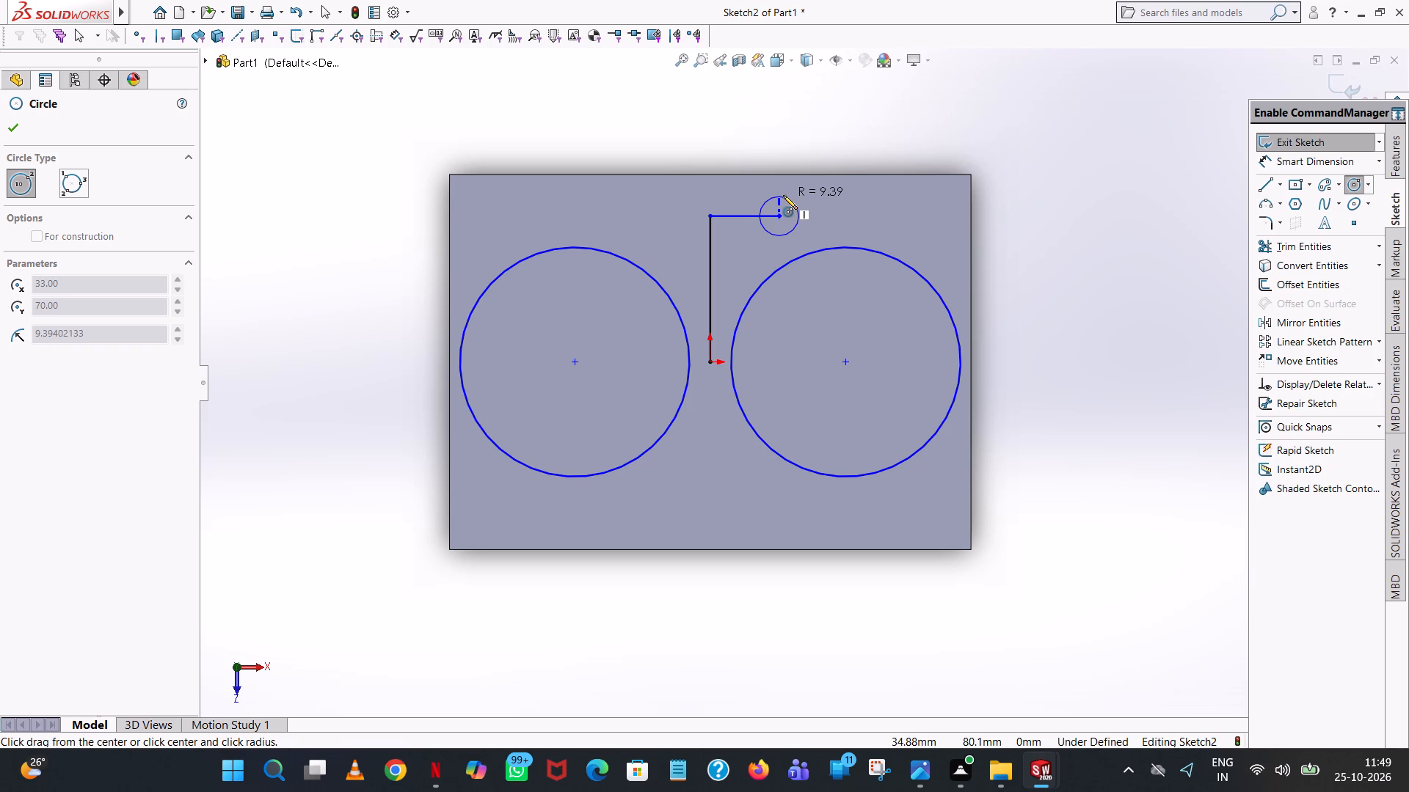
click(751, 227)
text(18)
key(Return)
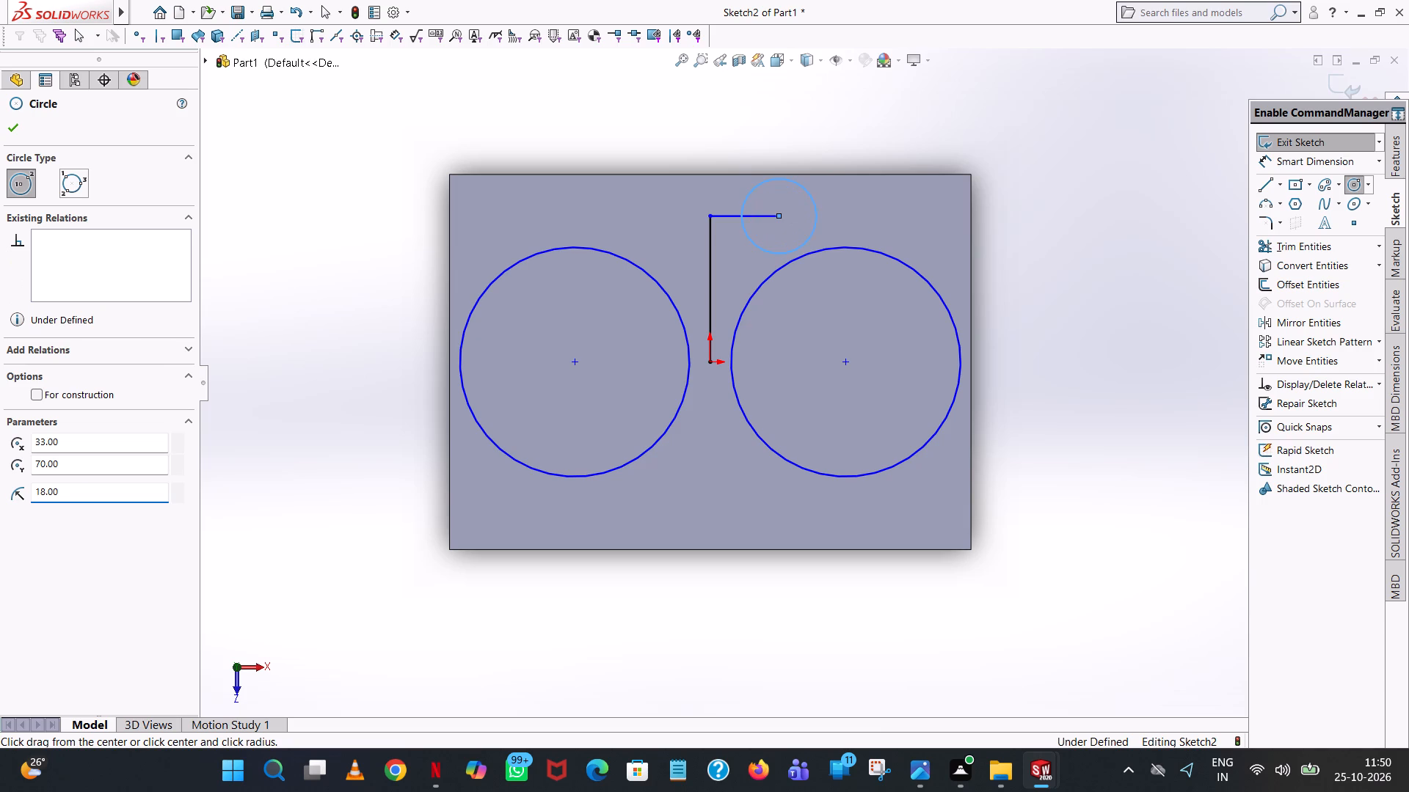
Sketch a 67 mm horizontal line from the small circle's centre toward the block's right edge.
click(1262, 184)
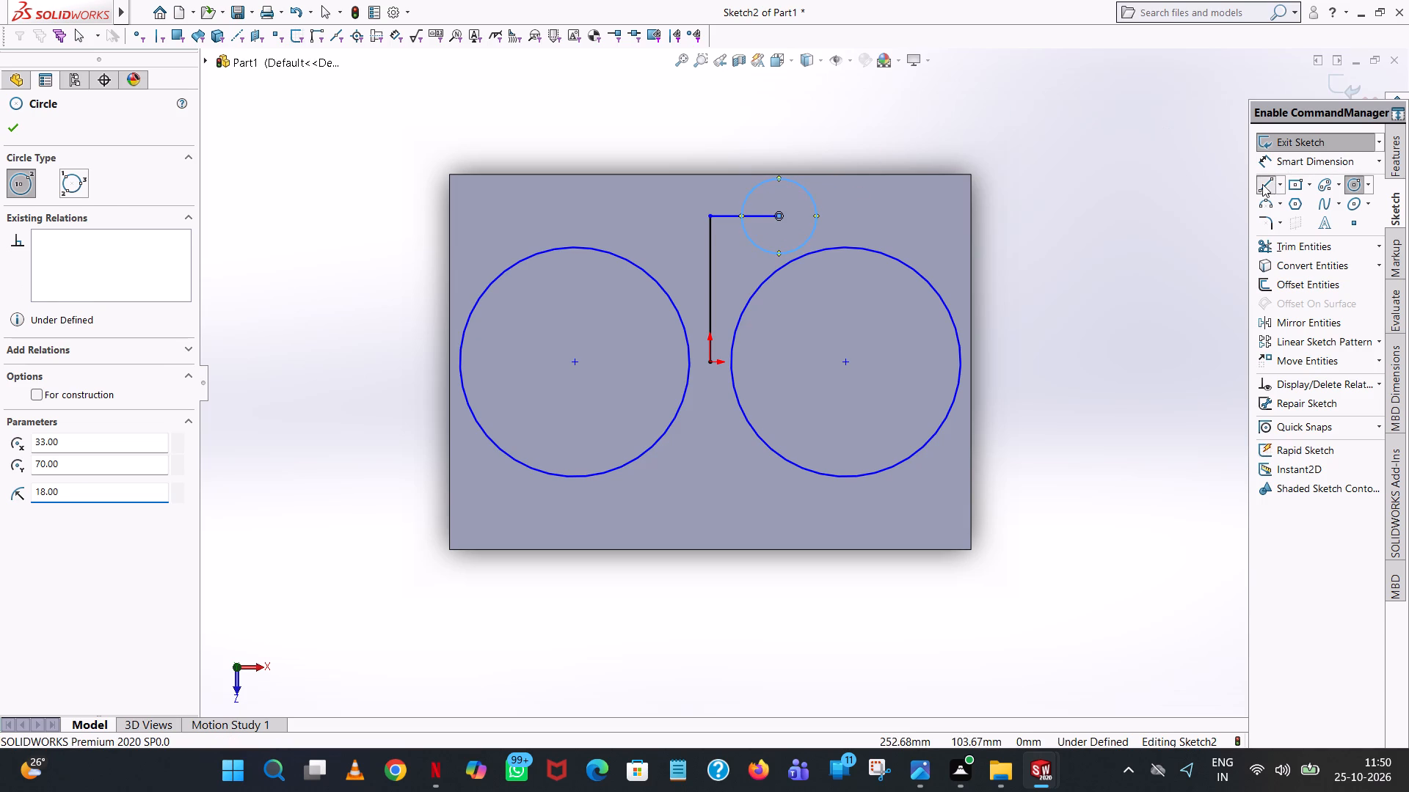
click(779, 216)
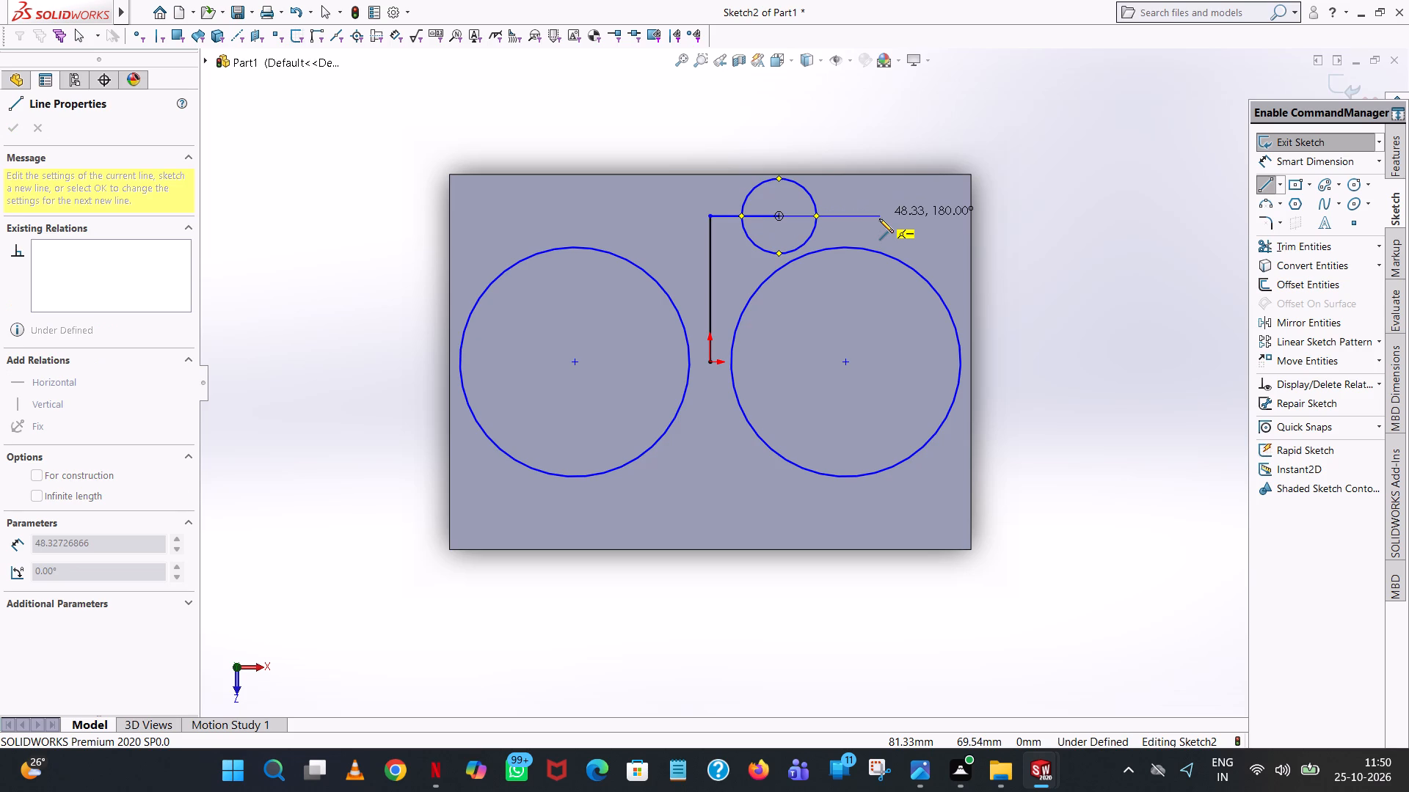
click(902, 218)
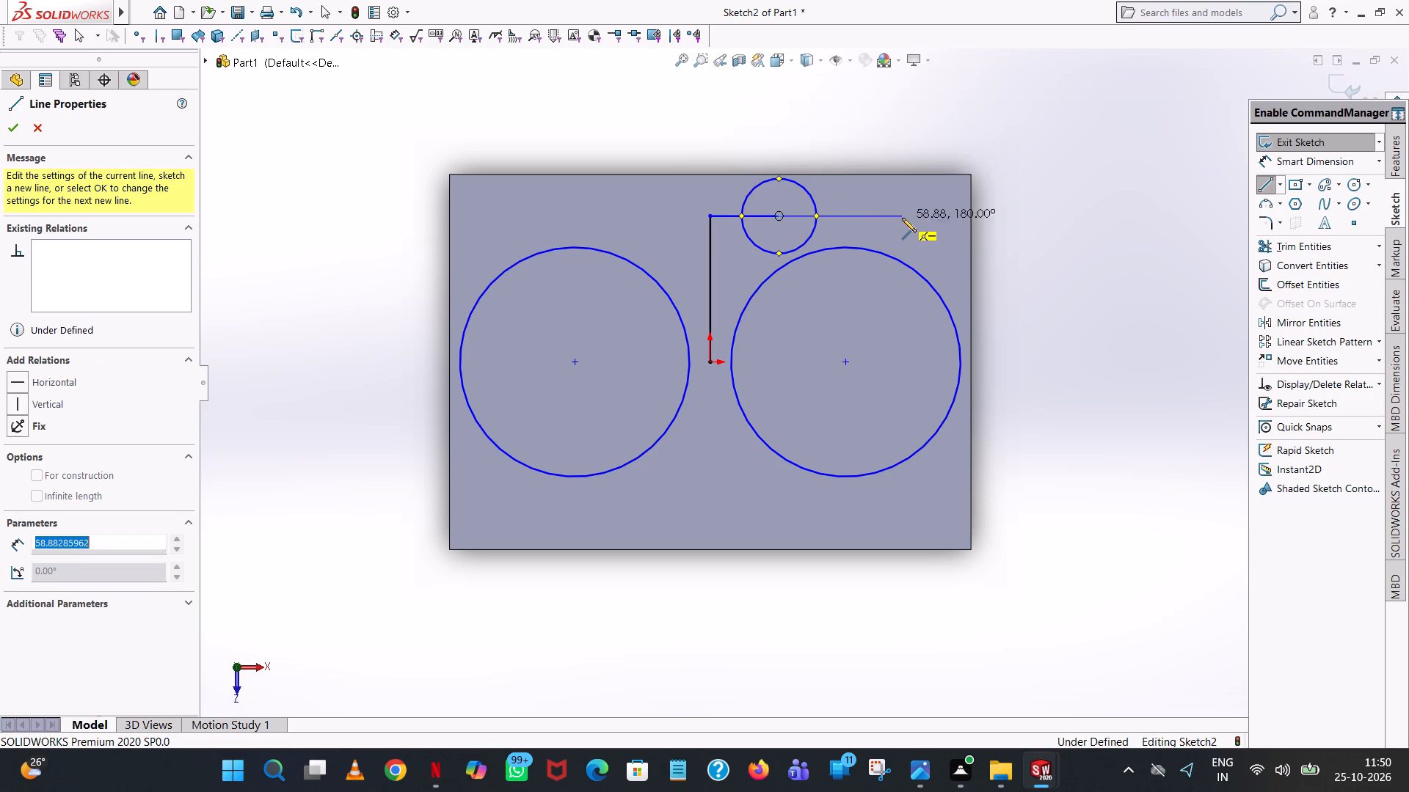
text(67)
key(Return)
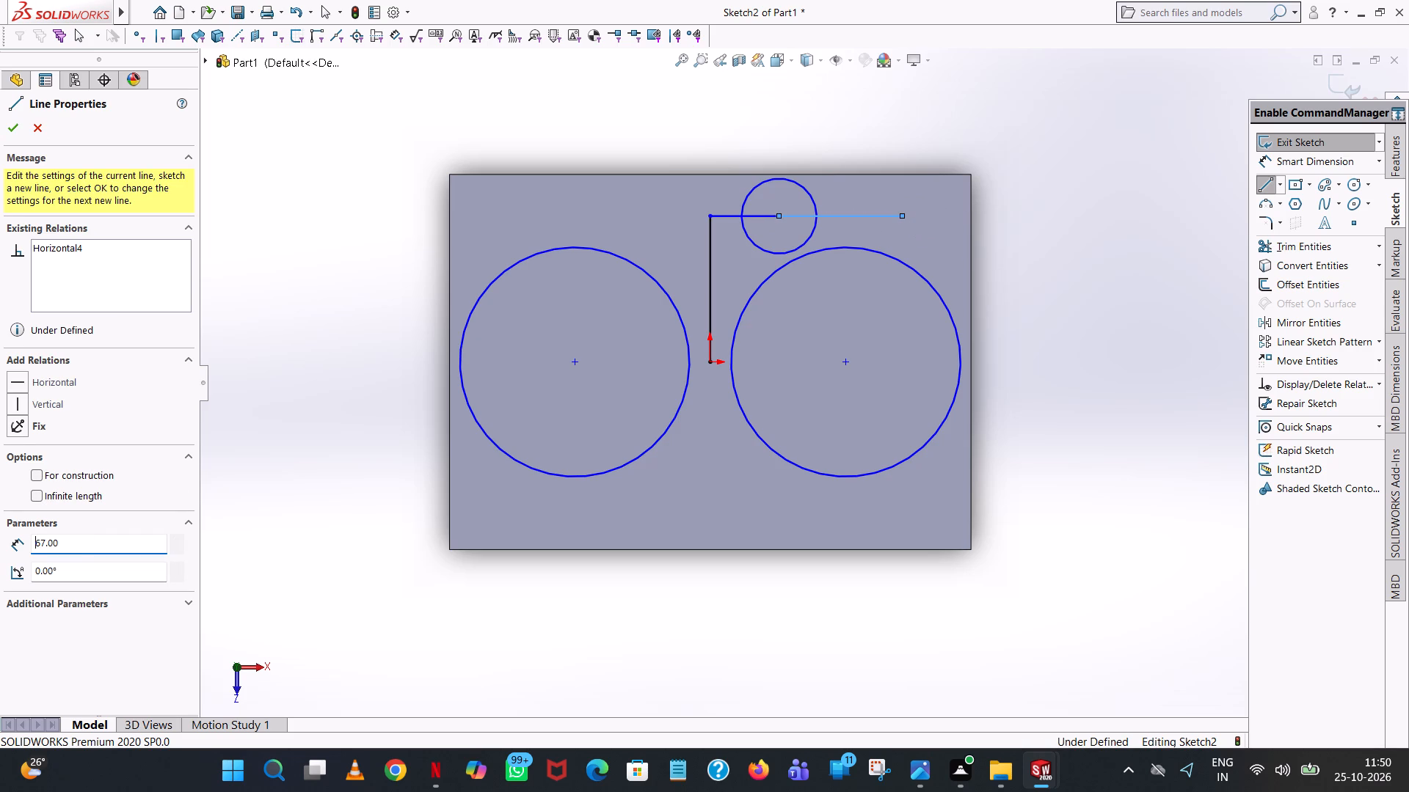
right_click(902, 218)
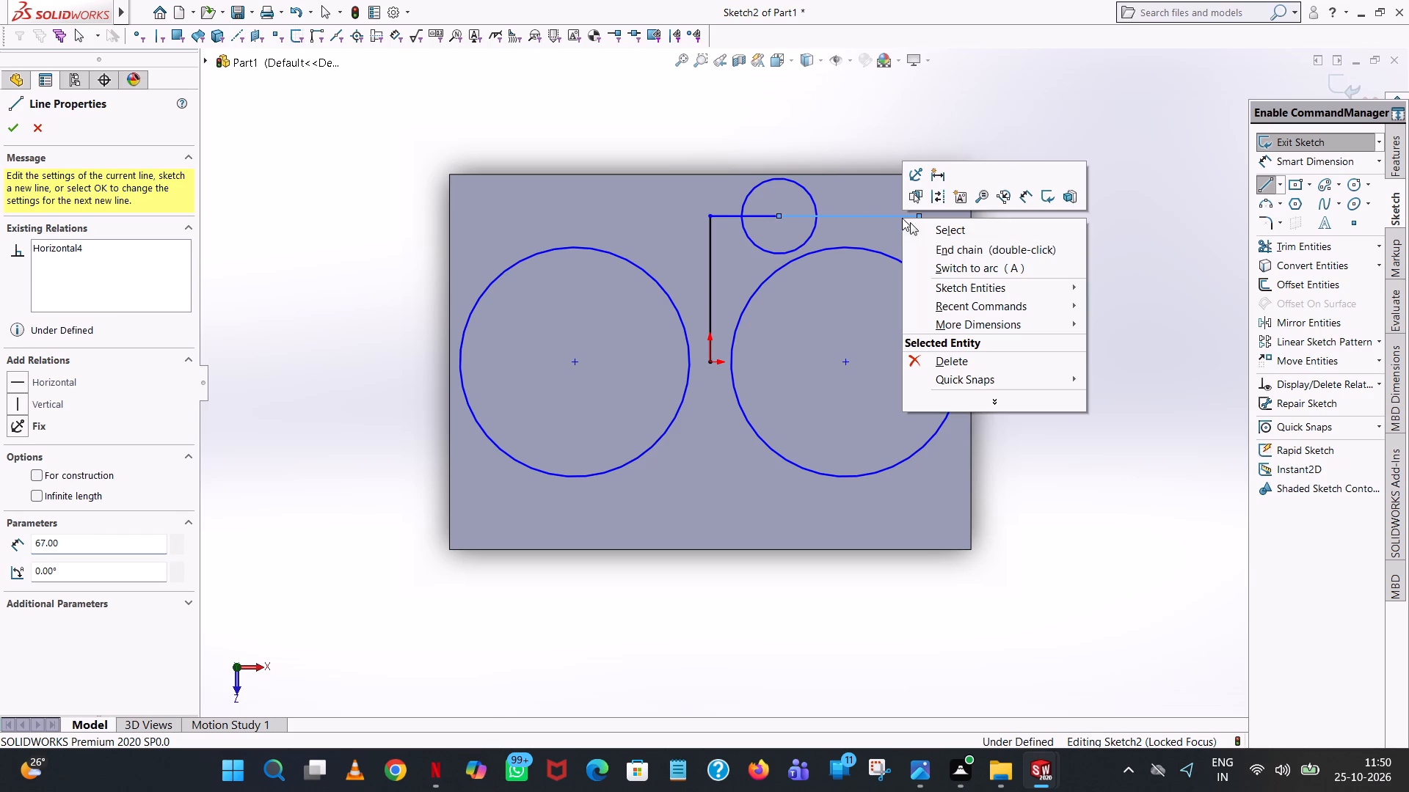
click(976, 232)
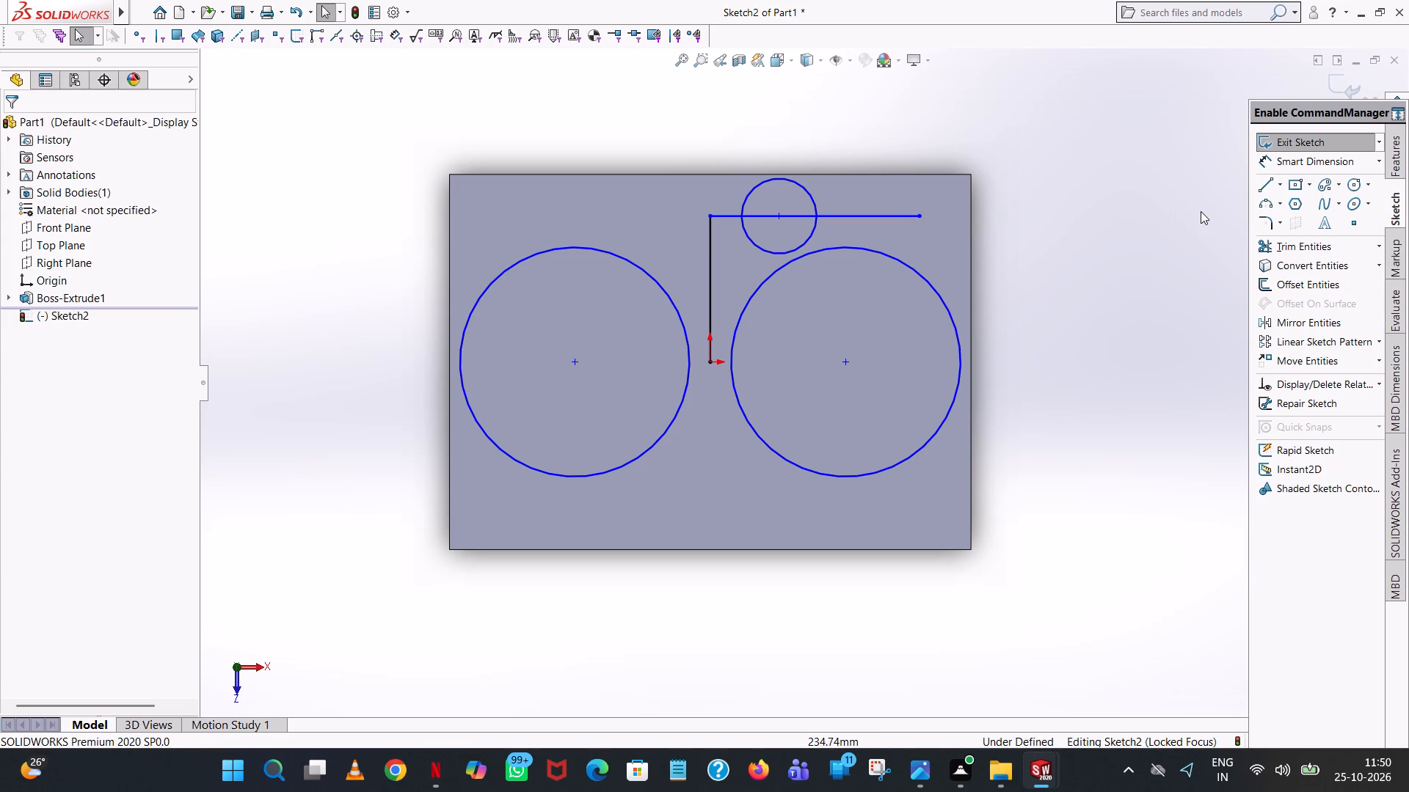
Sketch a second circle of radius 18 mm centred on the right end of the 67 mm line.
click(1355, 186)
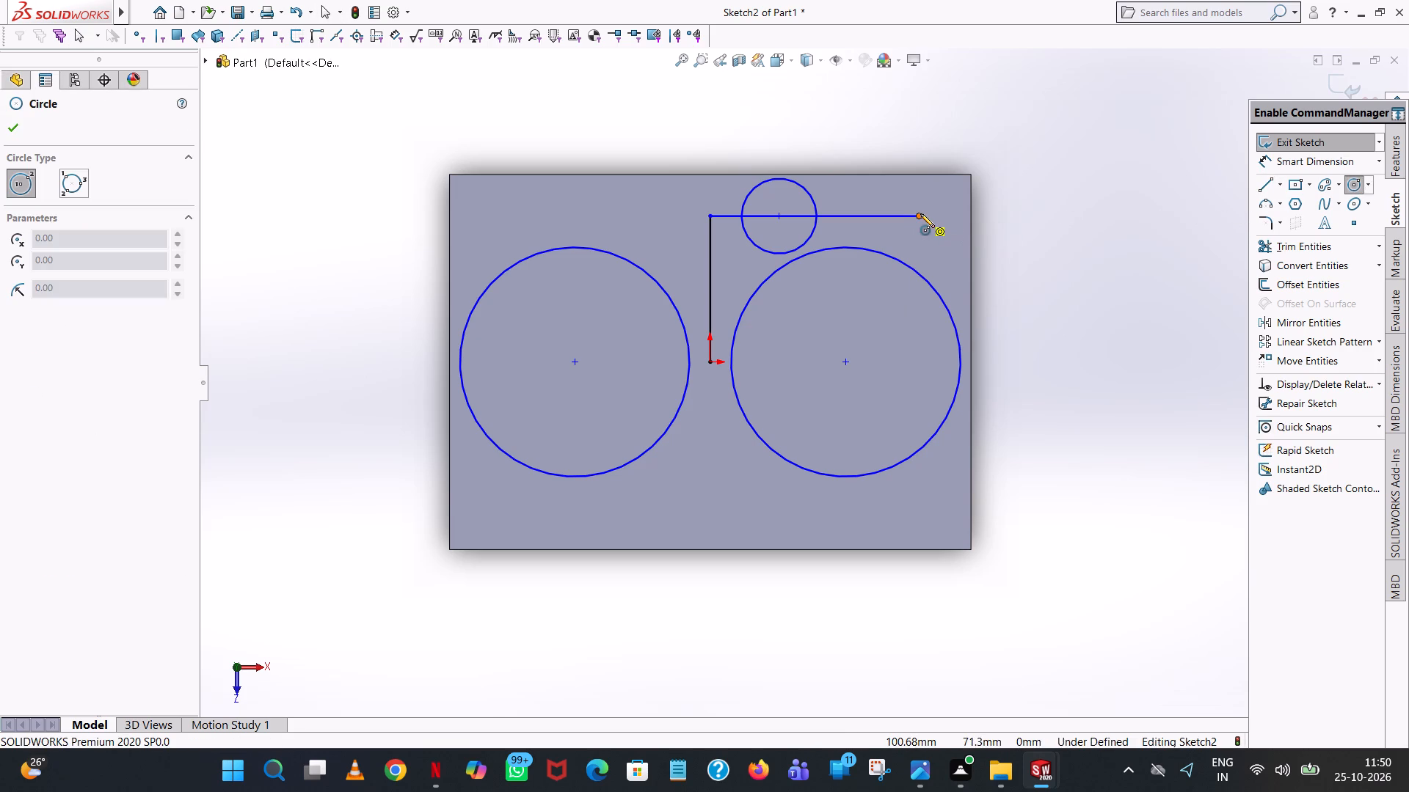
click(920, 213)
click(936, 183)
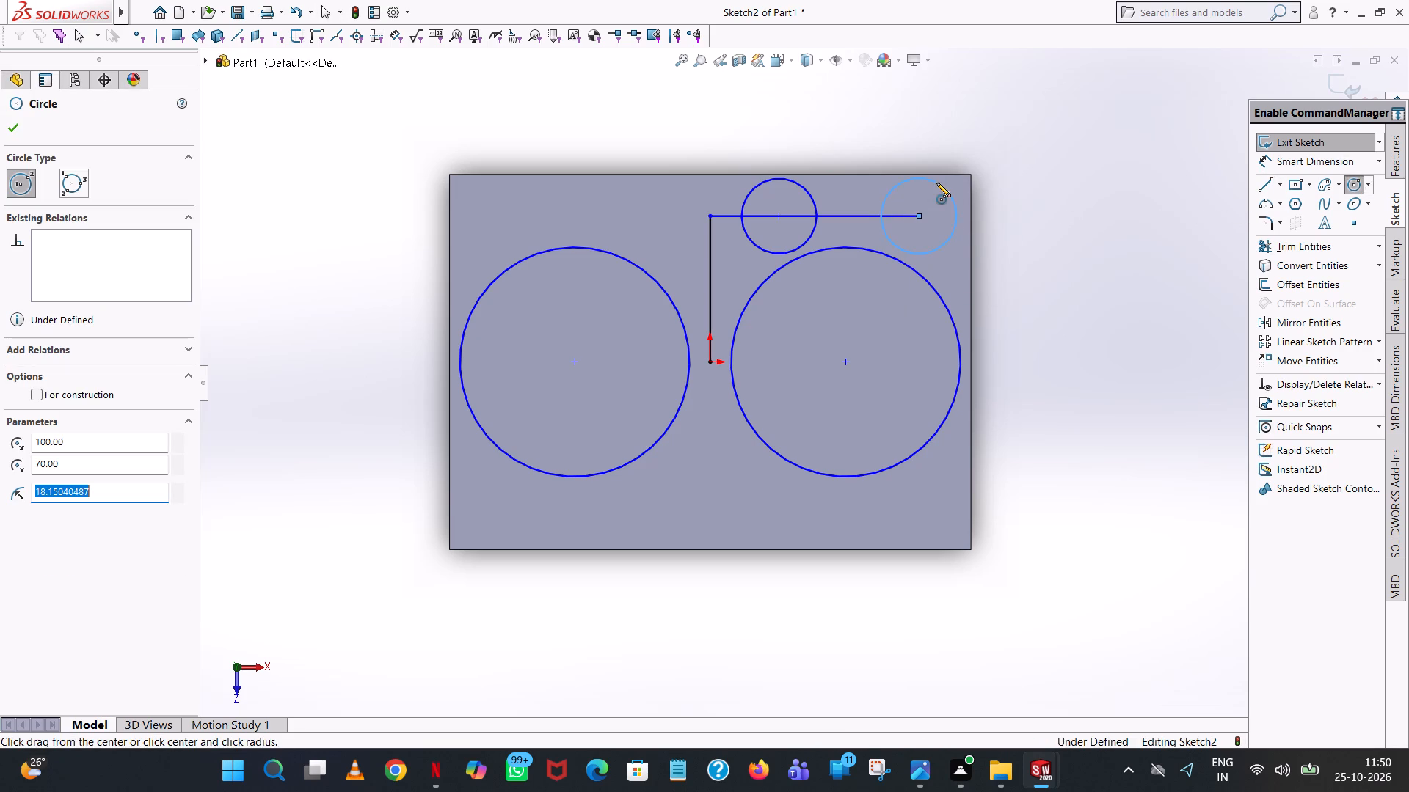
text(18)
key(Return)
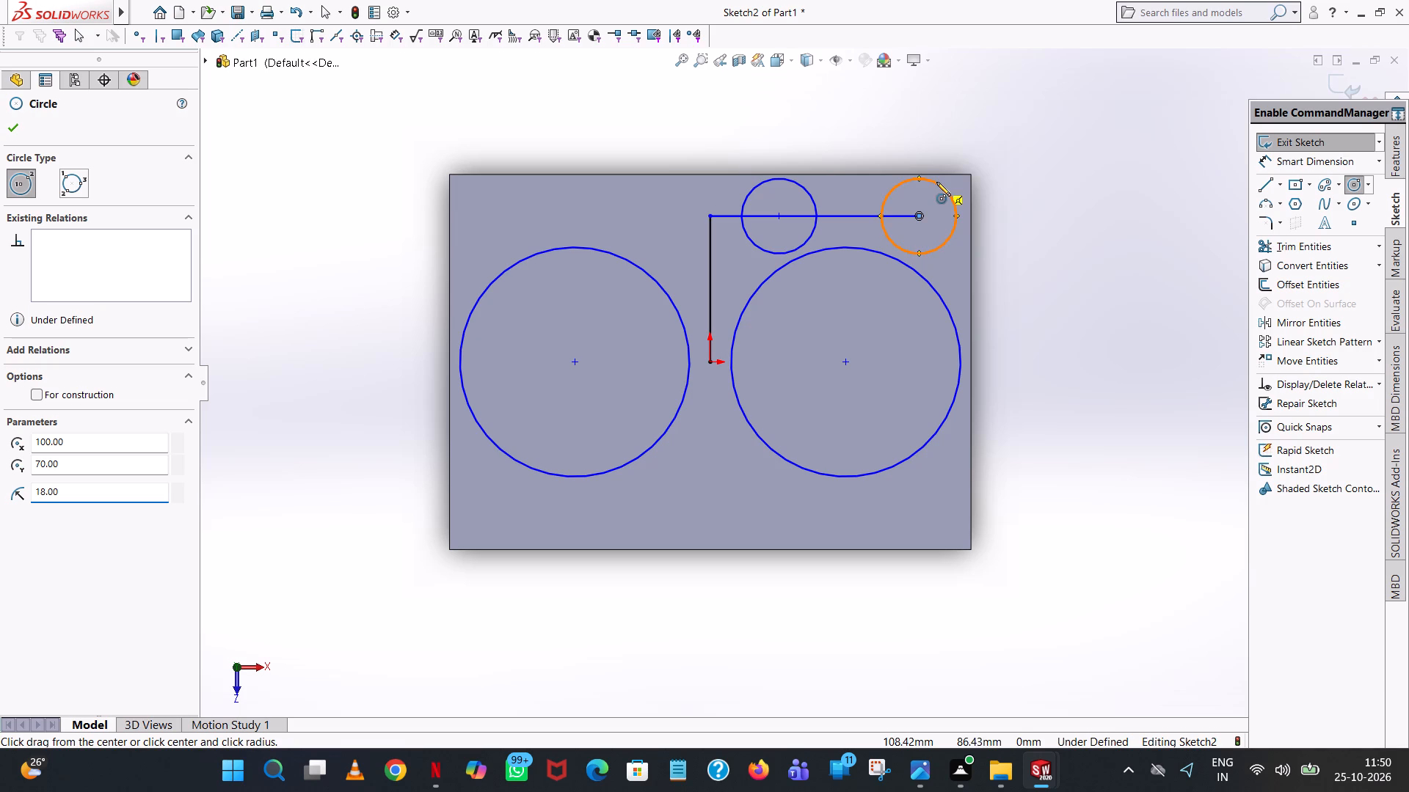
right_click(936, 181)
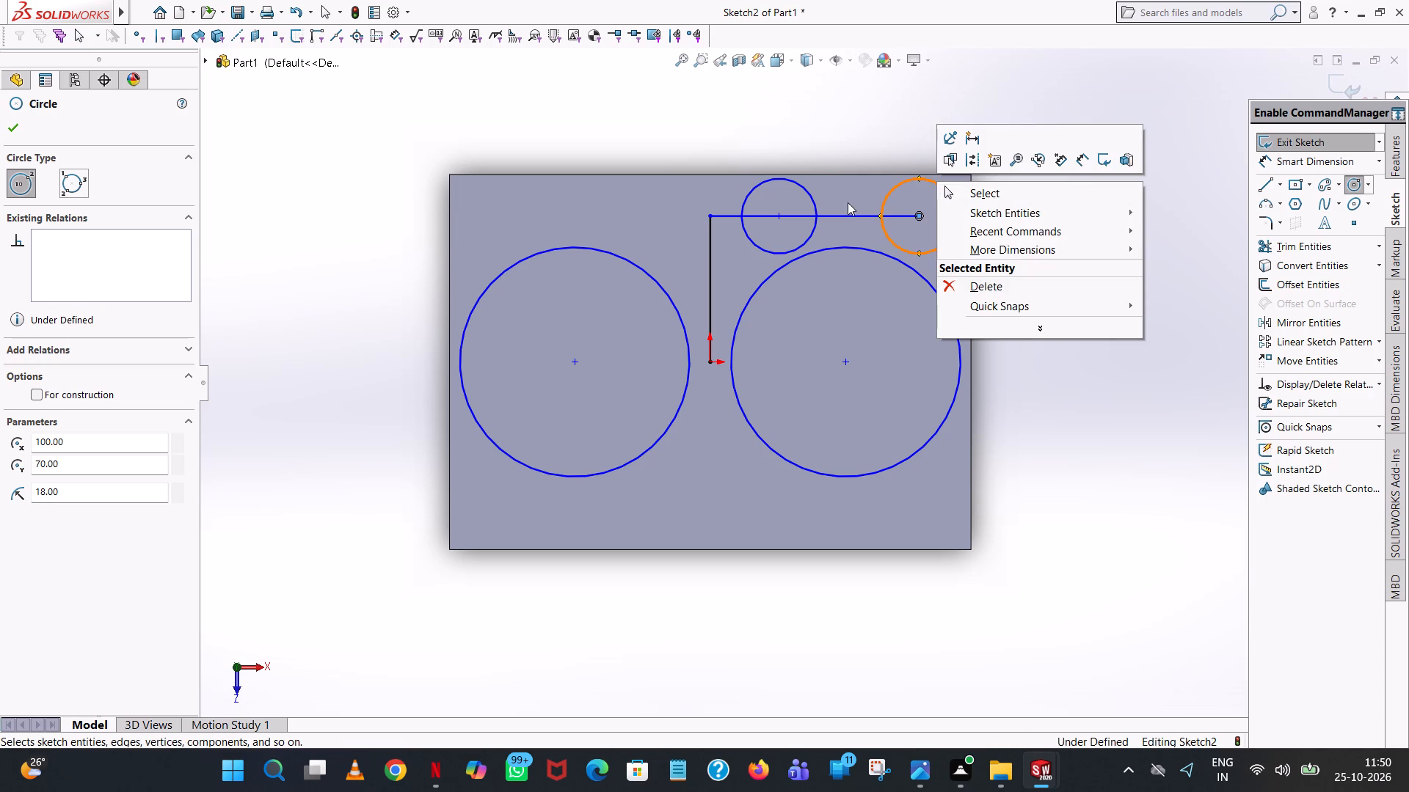
click(1030, 197)
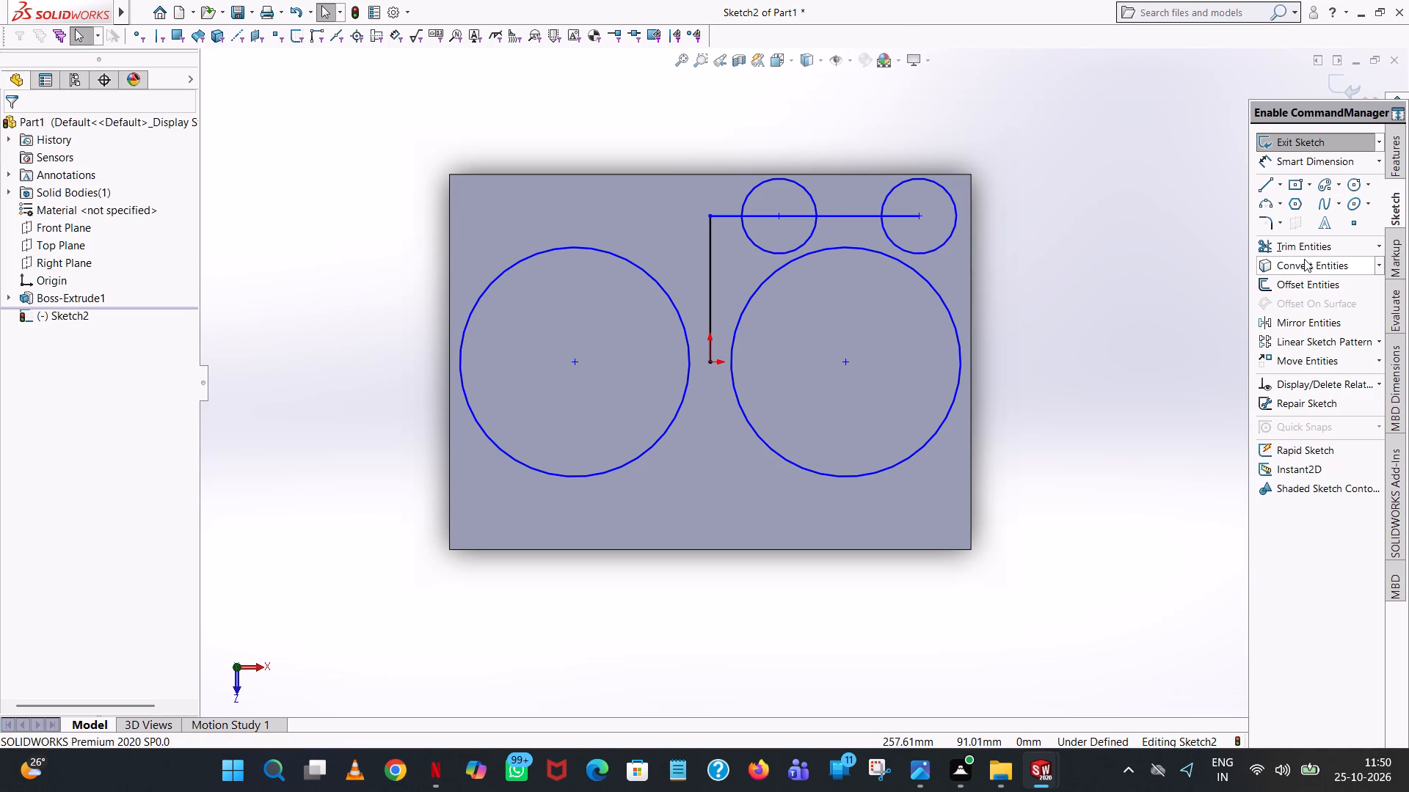
Mirror the two 18 mm radius circles about the vertical line through the origin, keeping the originals.
click(1292, 319)
click(887, 238)
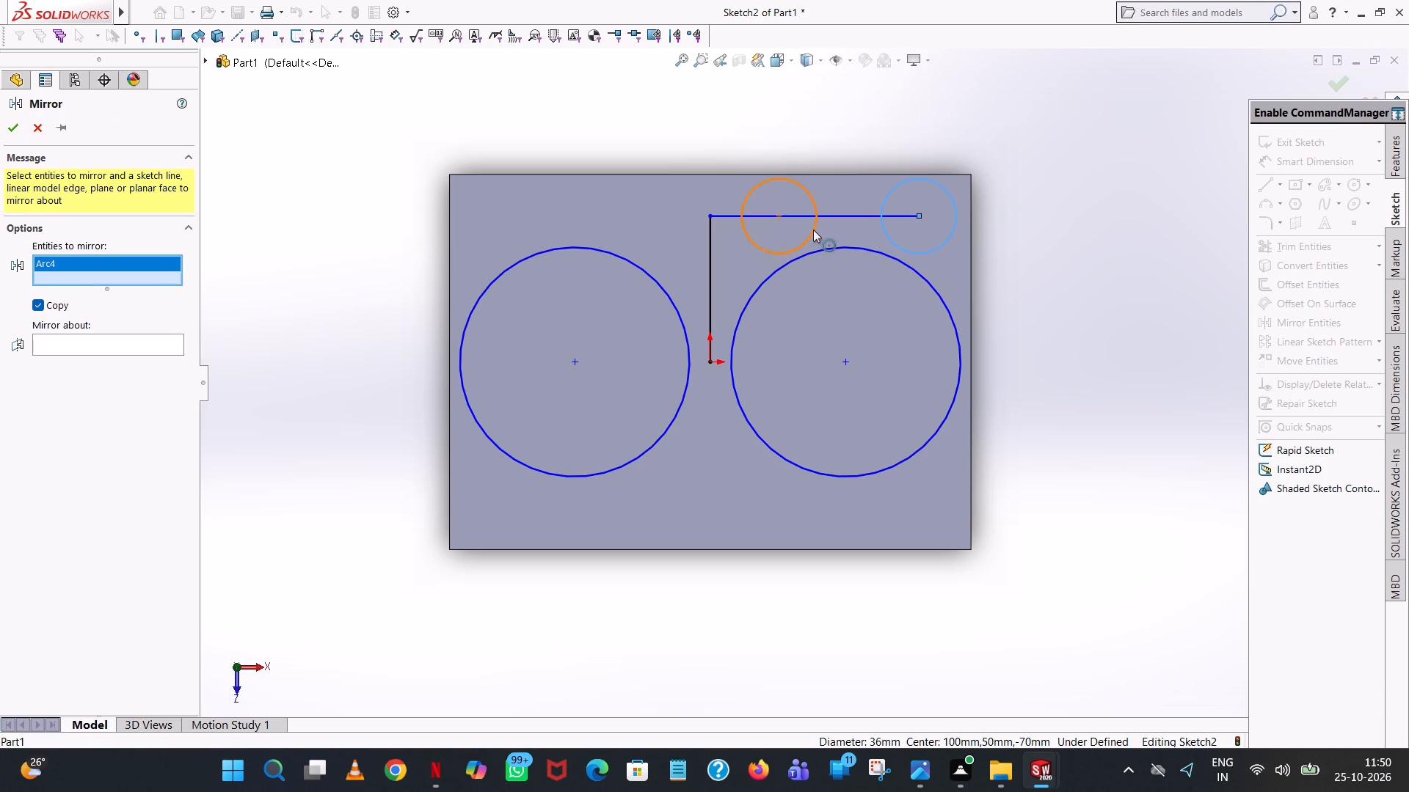
click(812, 229)
click(108, 362)
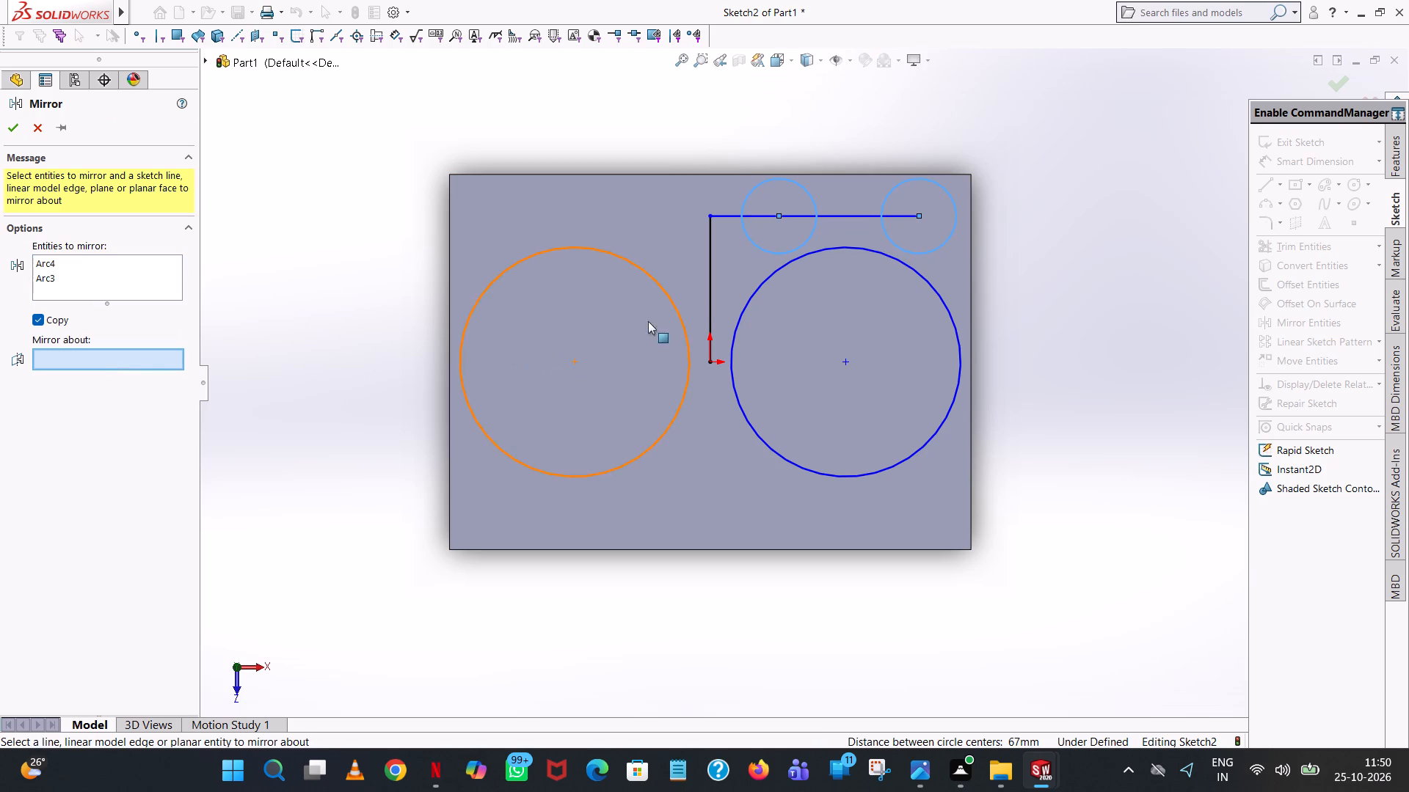
click(711, 281)
click(10, 126)
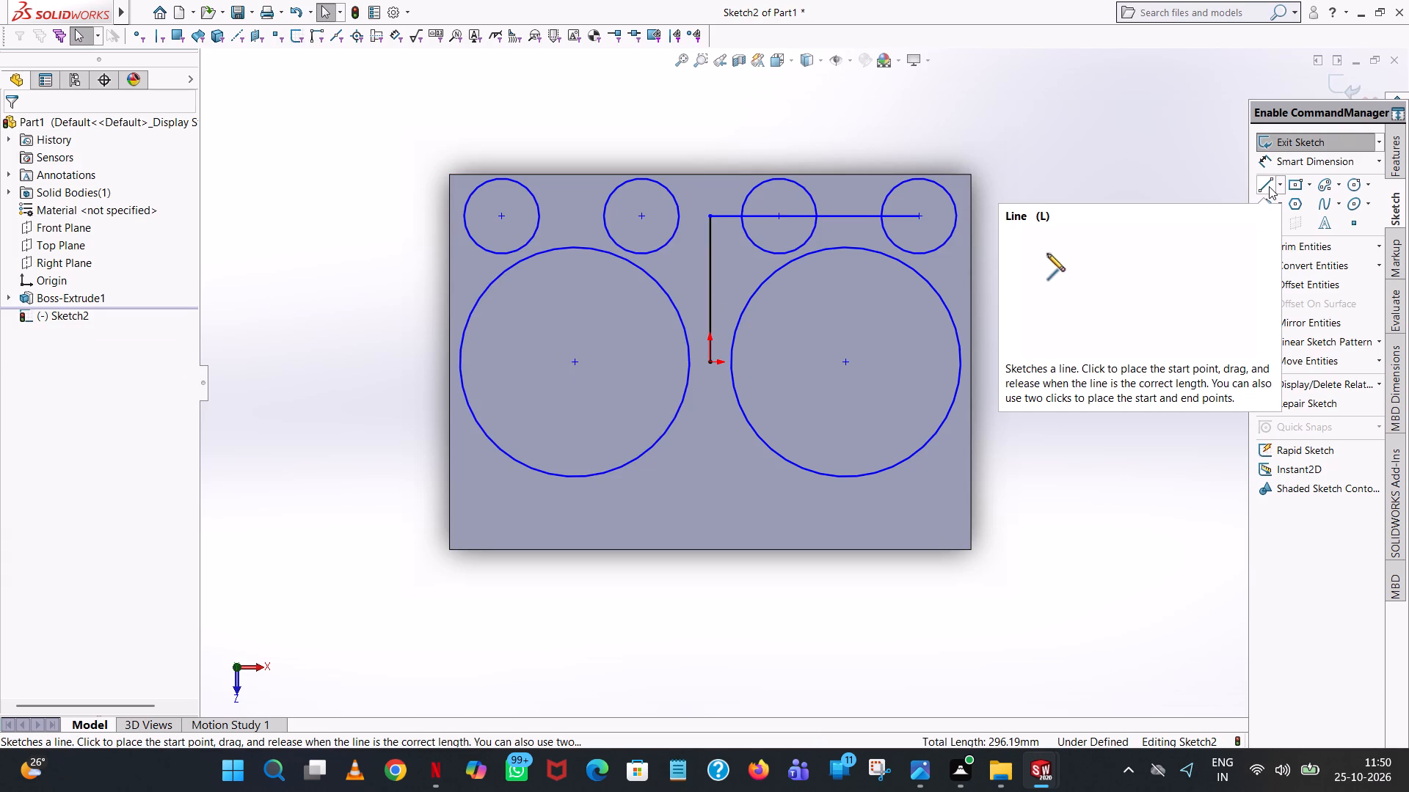
Sketch a horizontal line about 89 mm long from the origin toward the block's right edge.
click(1257, 190)
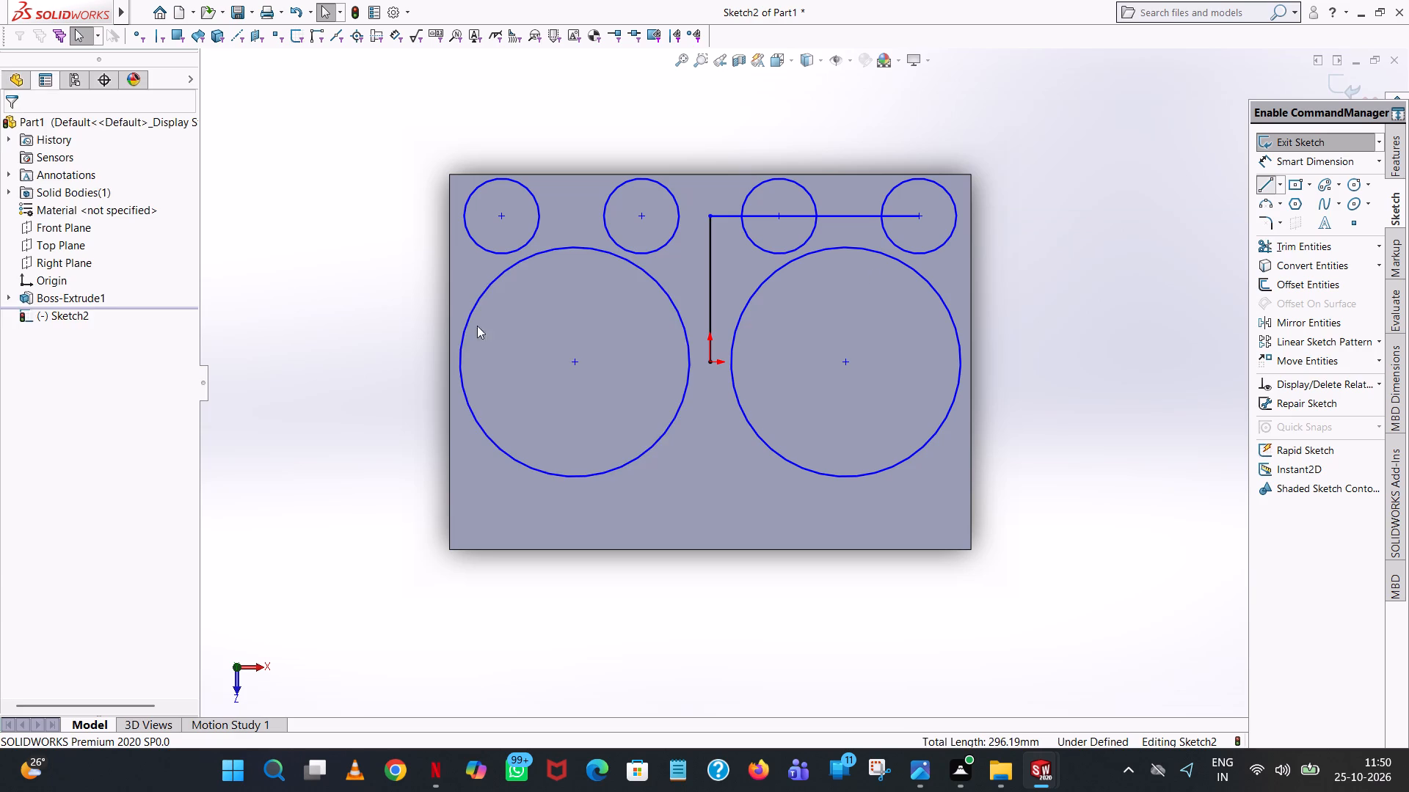
click(710, 362)
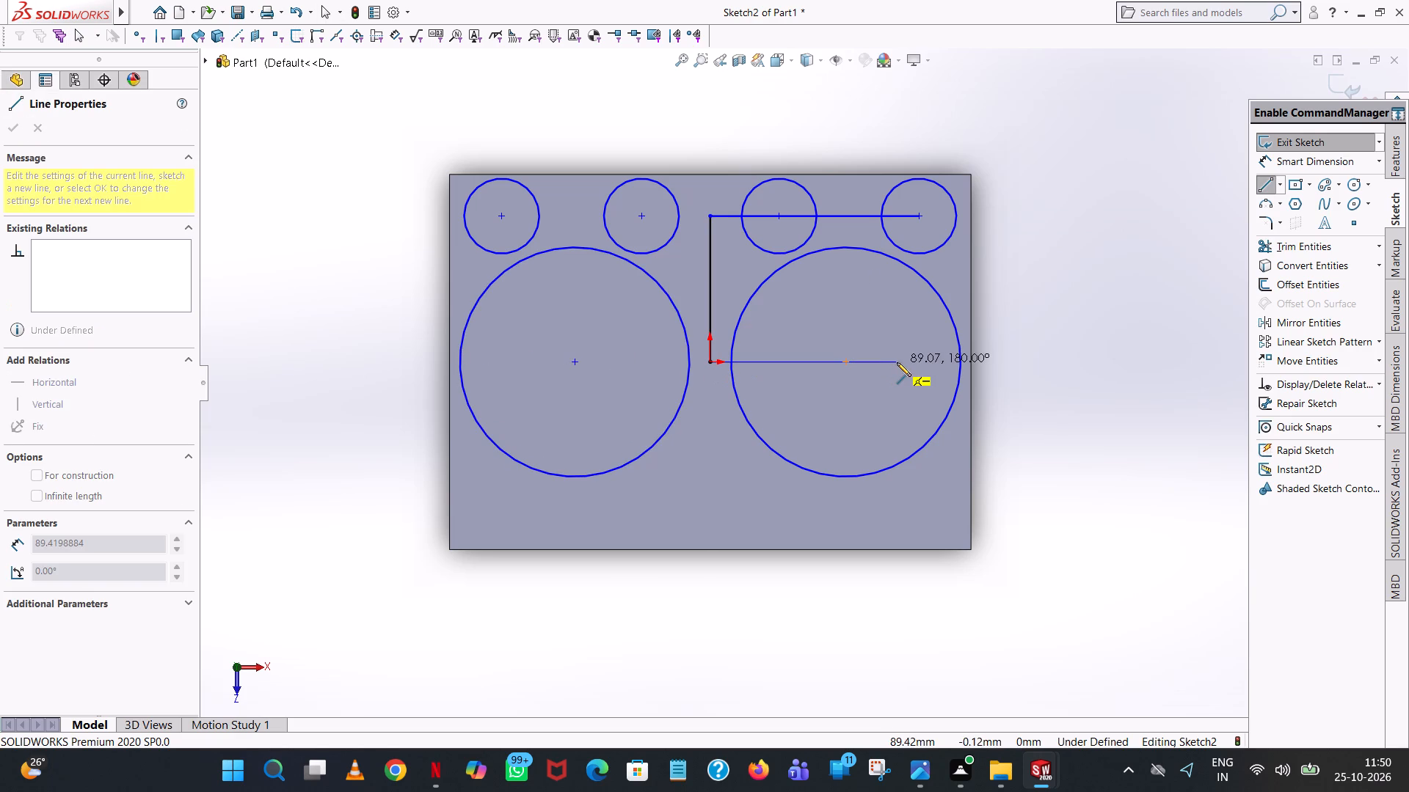
click(897, 362)
right_click(897, 362)
click(950, 370)
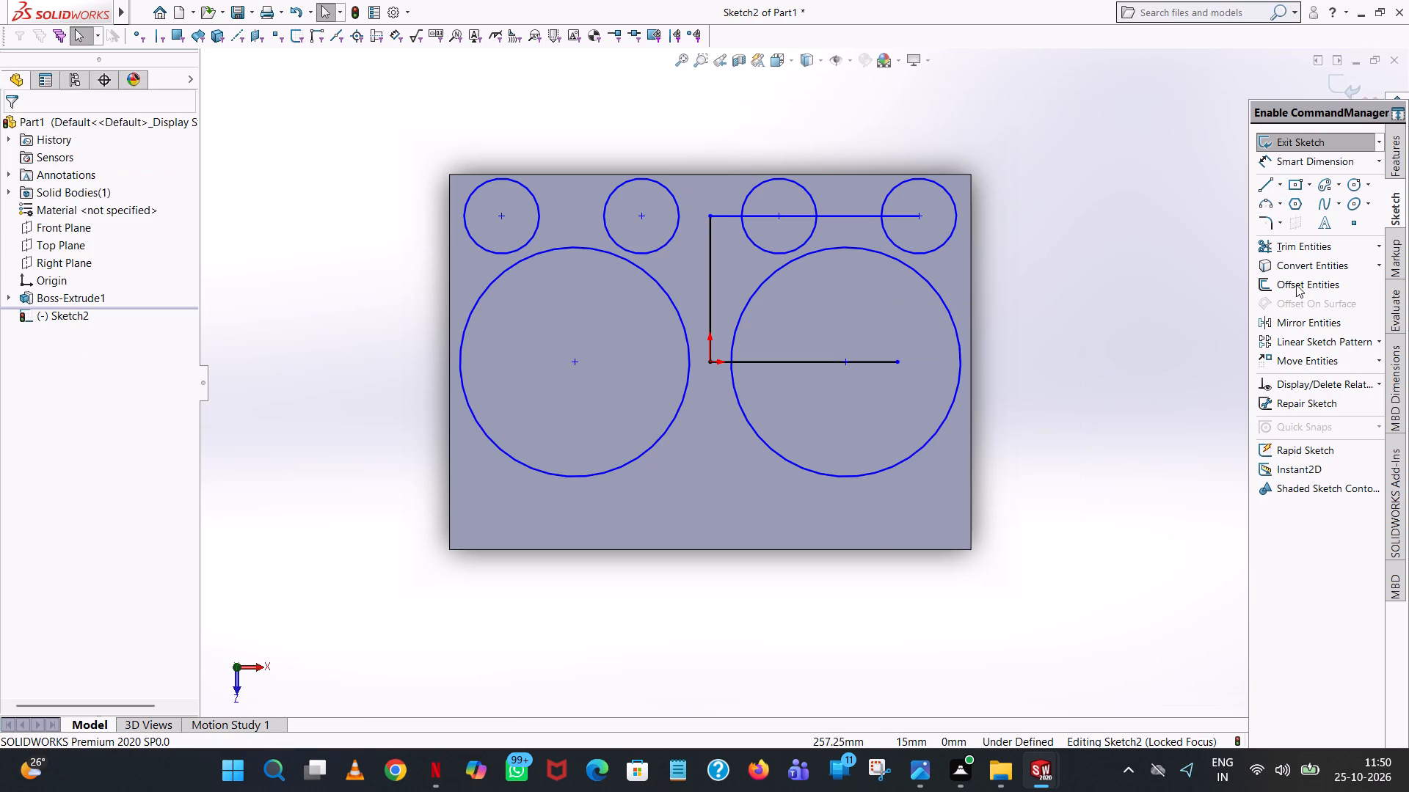
Mirror the four 18 mm radius circles about the horizontal line through the origin, keeping the originals.
click(1317, 320)
click(895, 184)
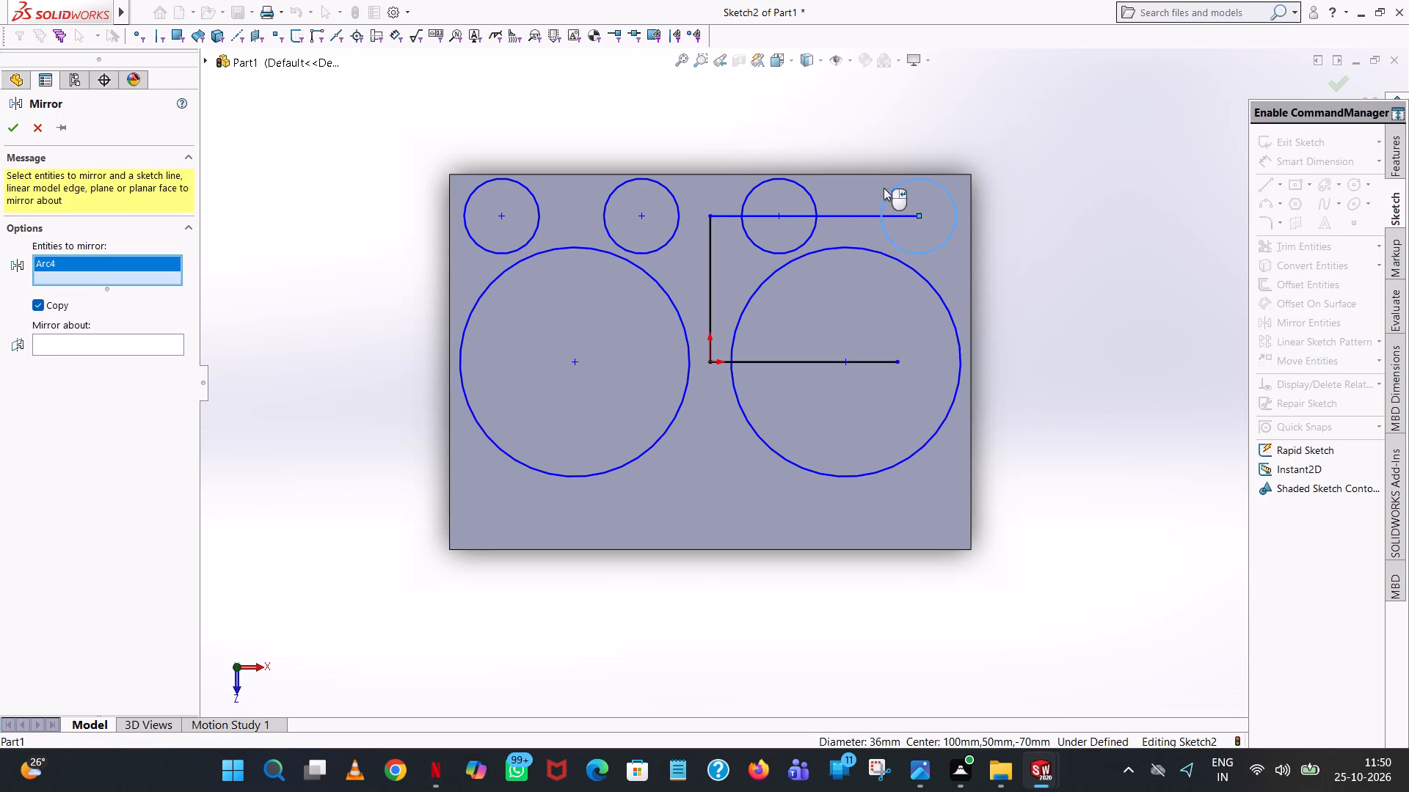
click(776, 183)
click(650, 185)
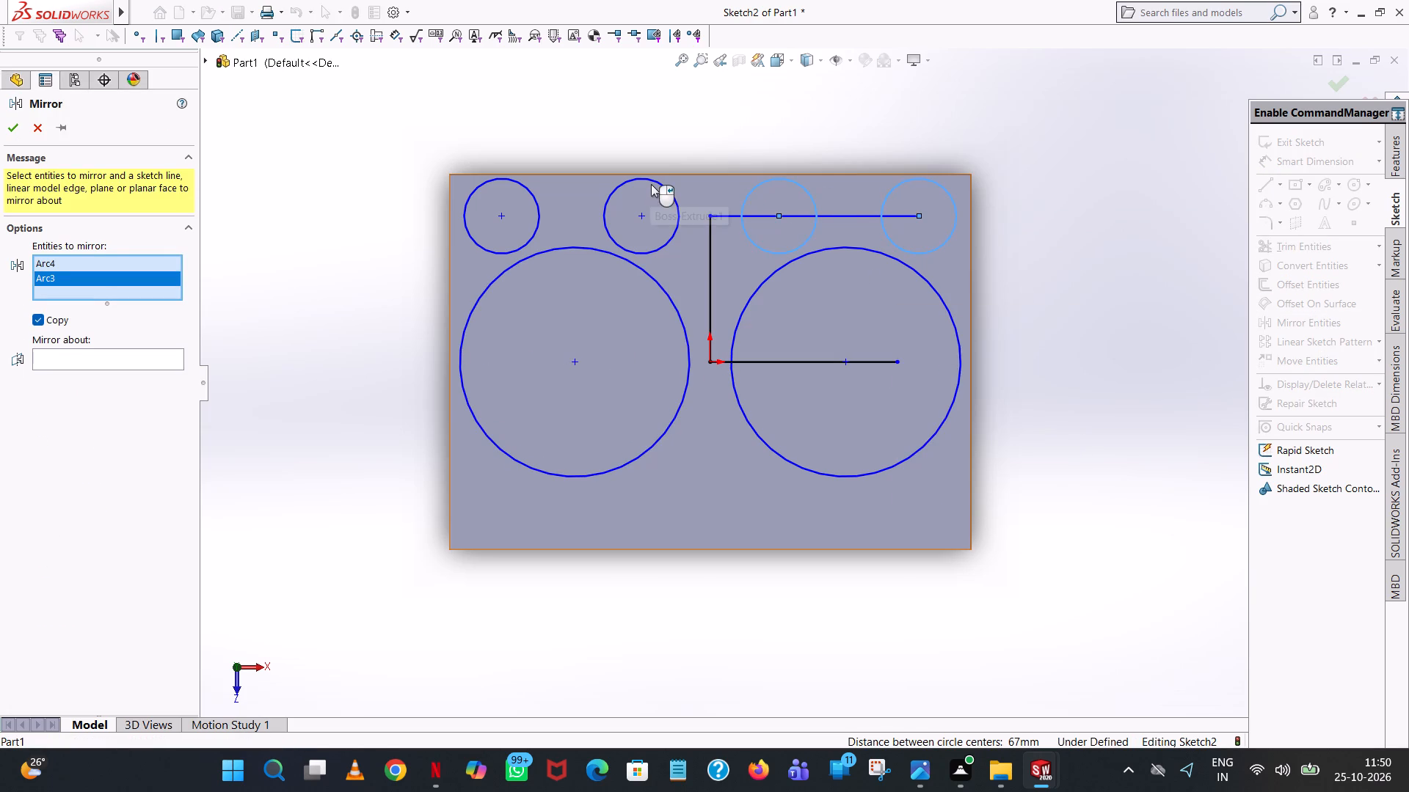
click(654, 180)
click(518, 183)
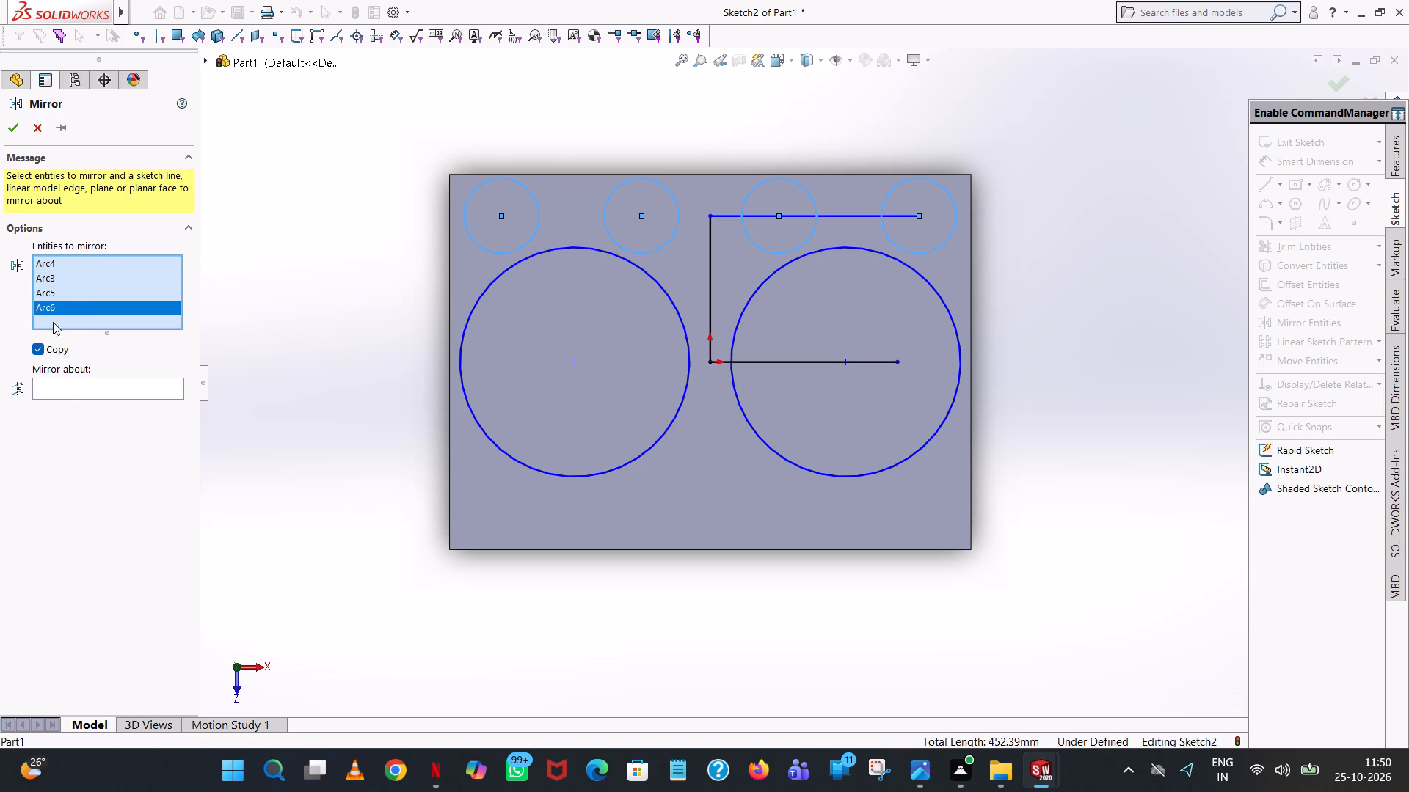
click(64, 391)
click(794, 360)
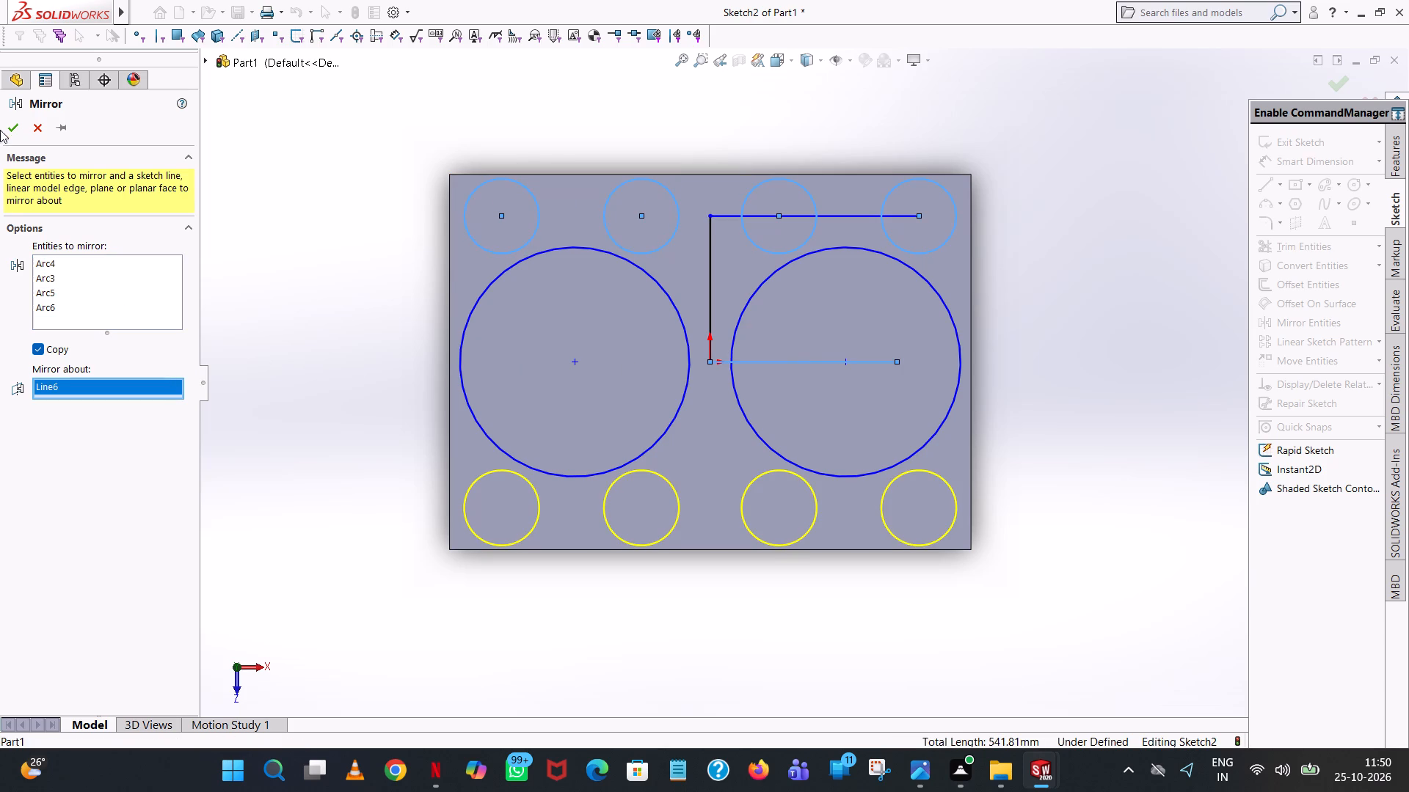
click(7, 129)
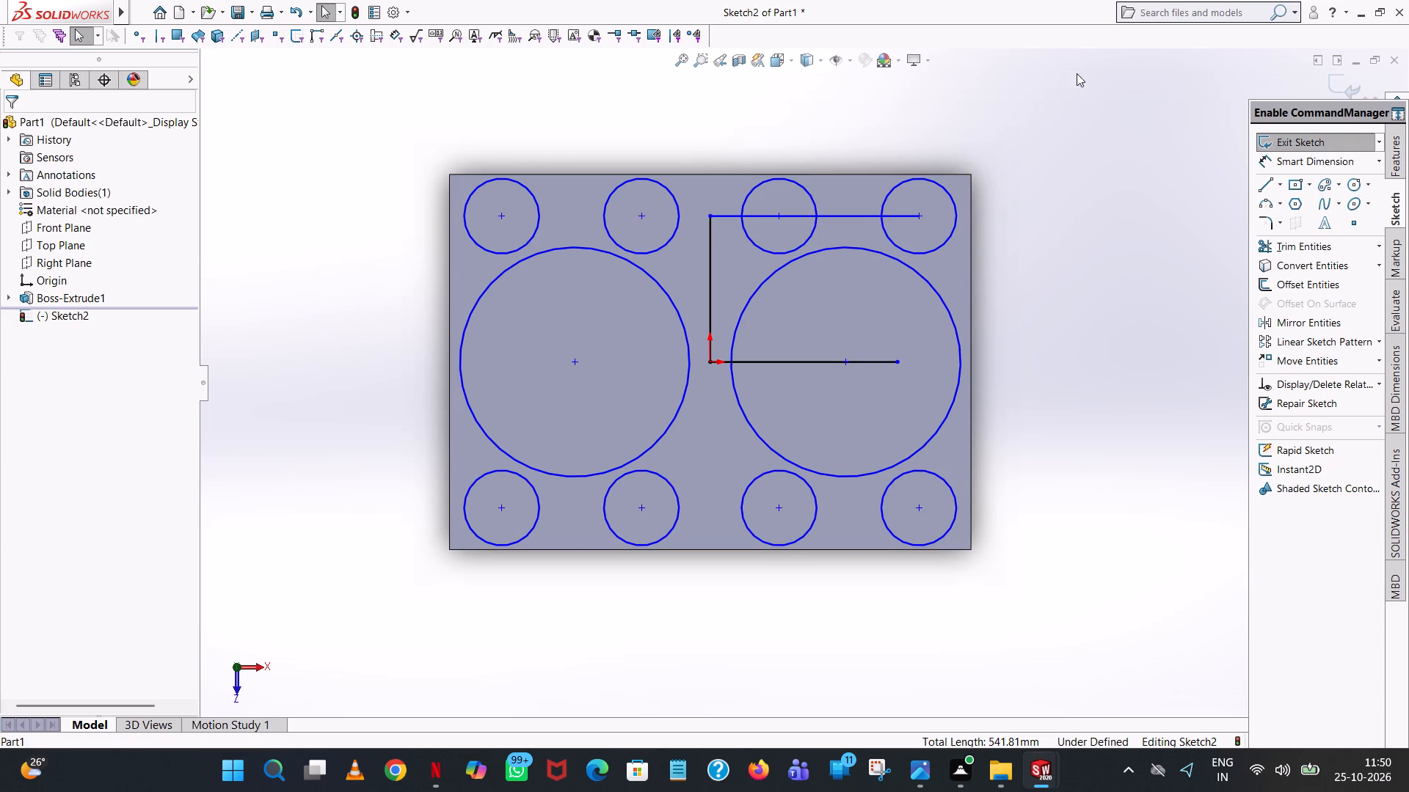
Trim away the horizontal and vertical helper lines from the origin and the line through the upper small circles.
click(1297, 250)
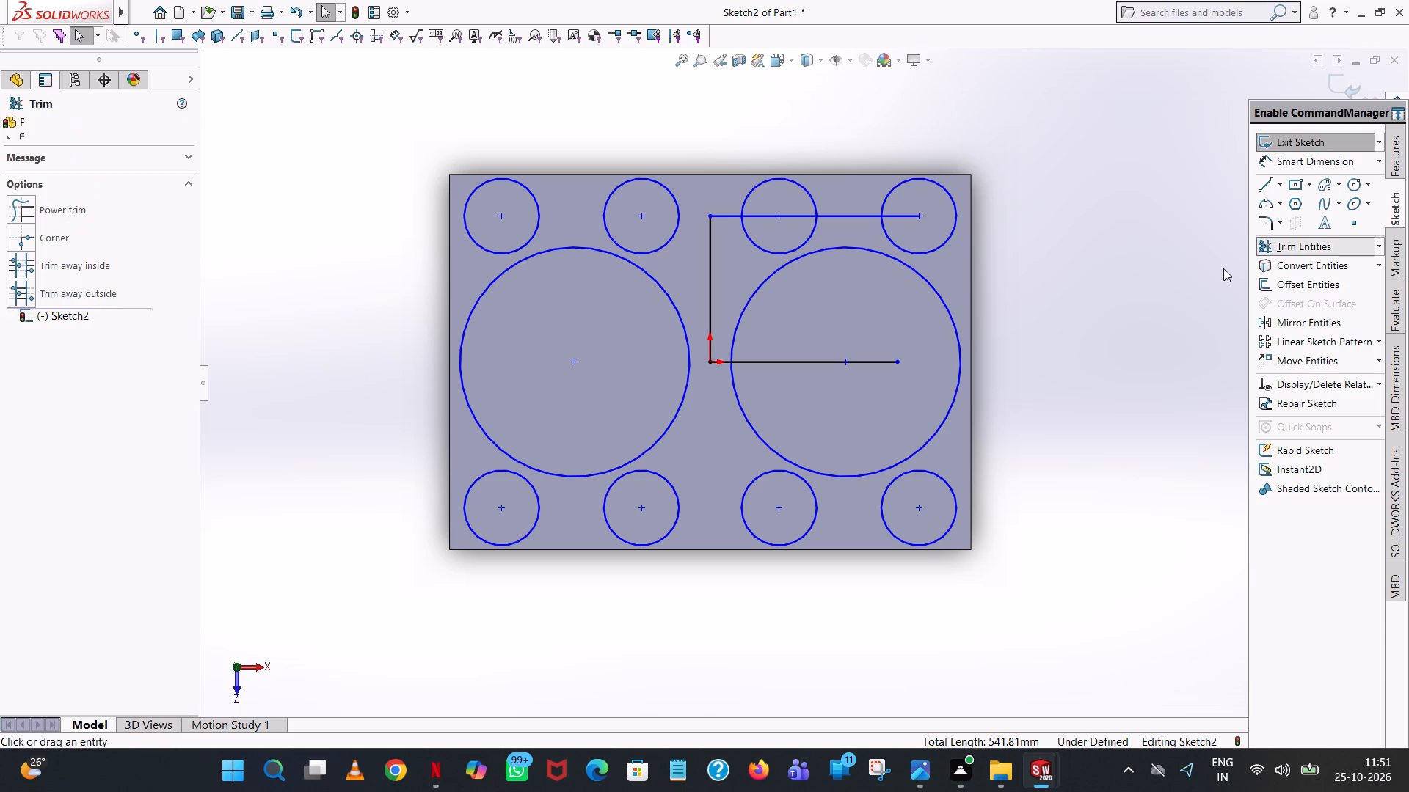
click(836, 360)
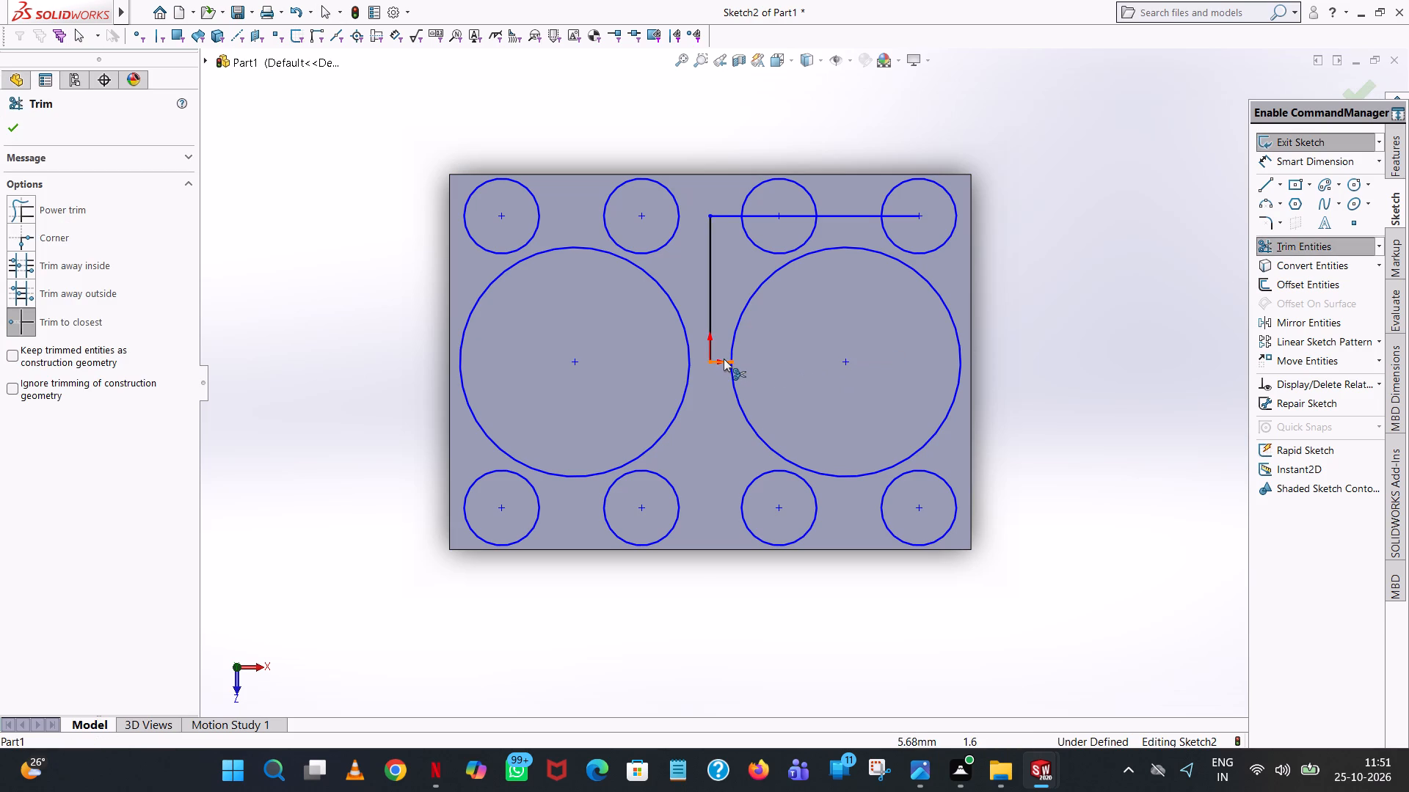
click(724, 359)
click(710, 316)
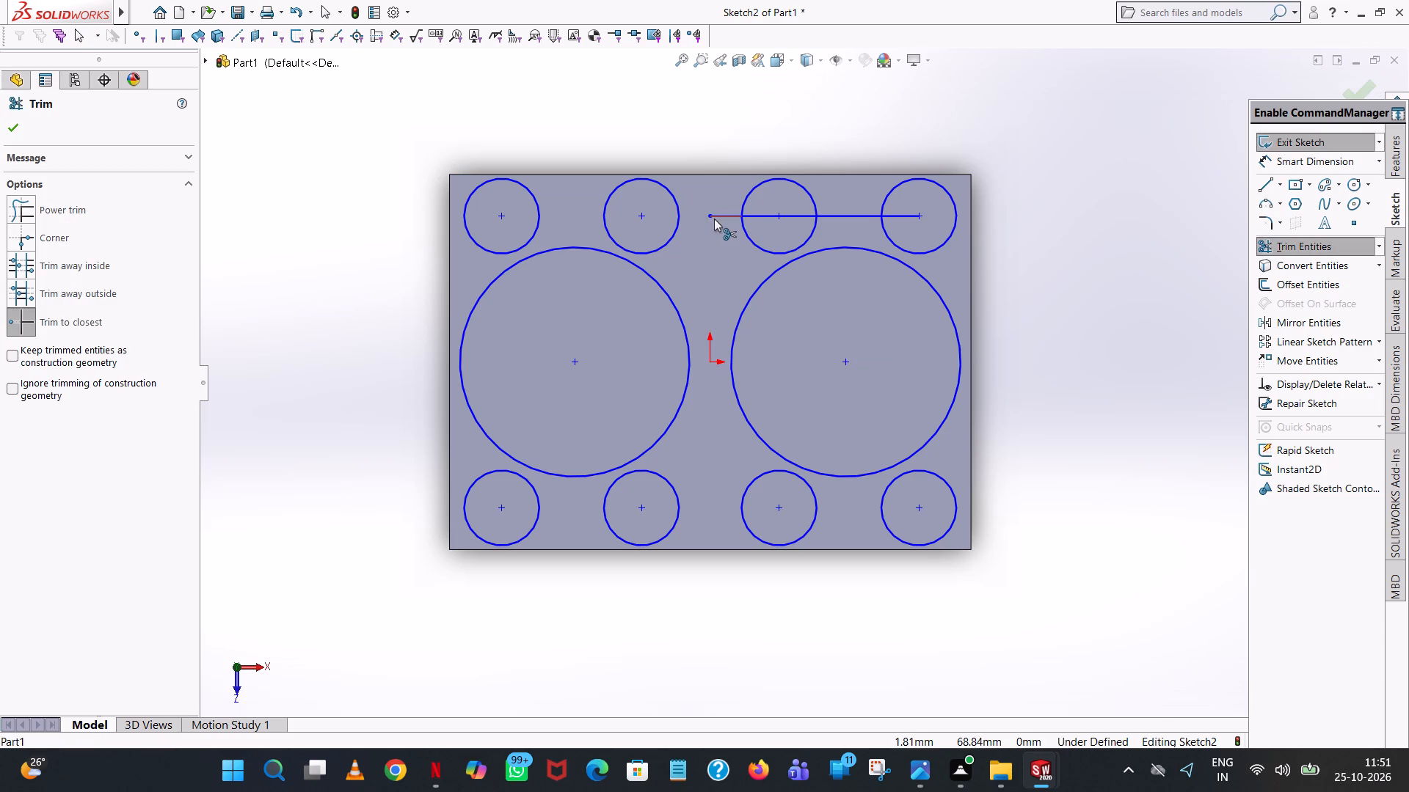
click(714, 219)
click(771, 215)
click(805, 215)
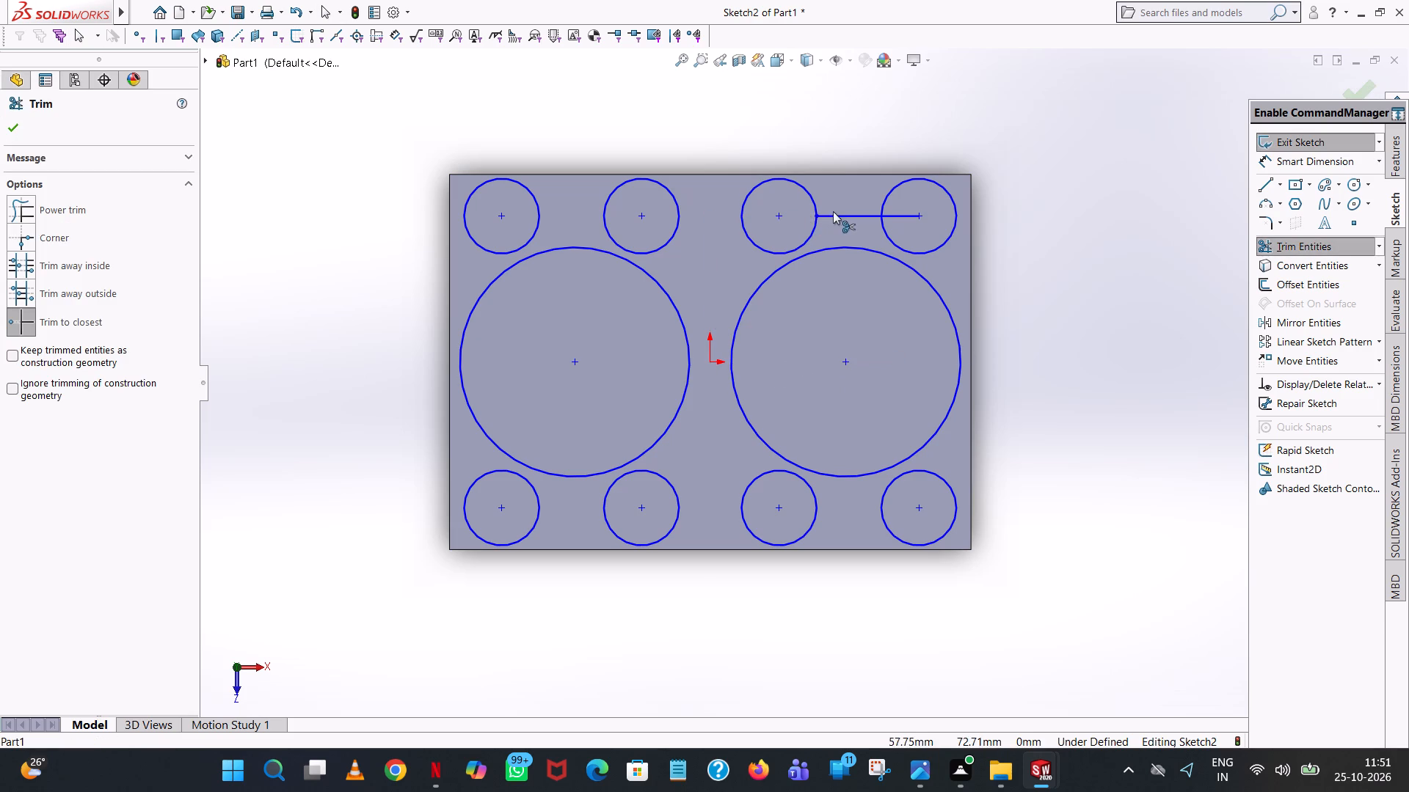
click(848, 219)
click(909, 216)
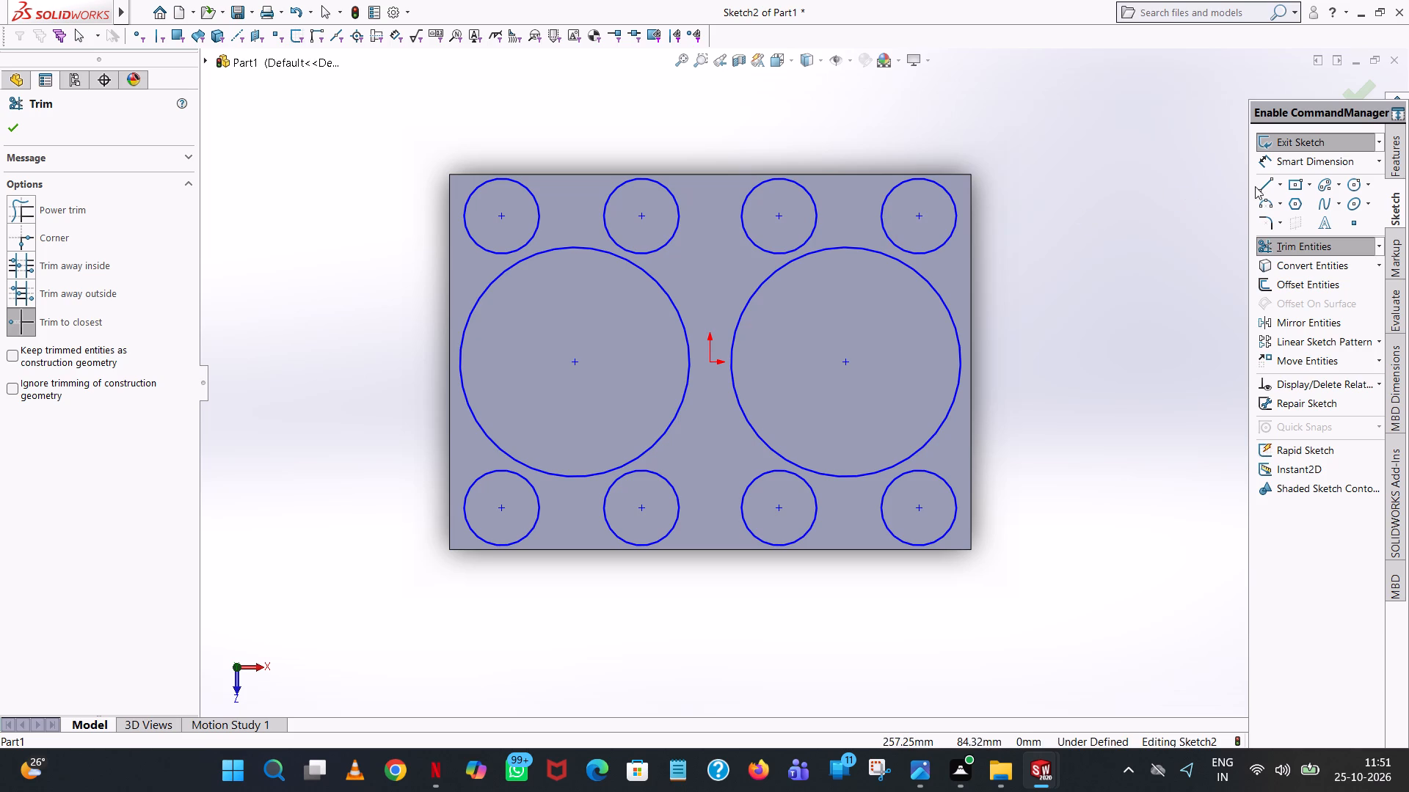
Sketch an 11 mm vertical line upward from the midpoint of the block's lower edge.
click(1259, 186)
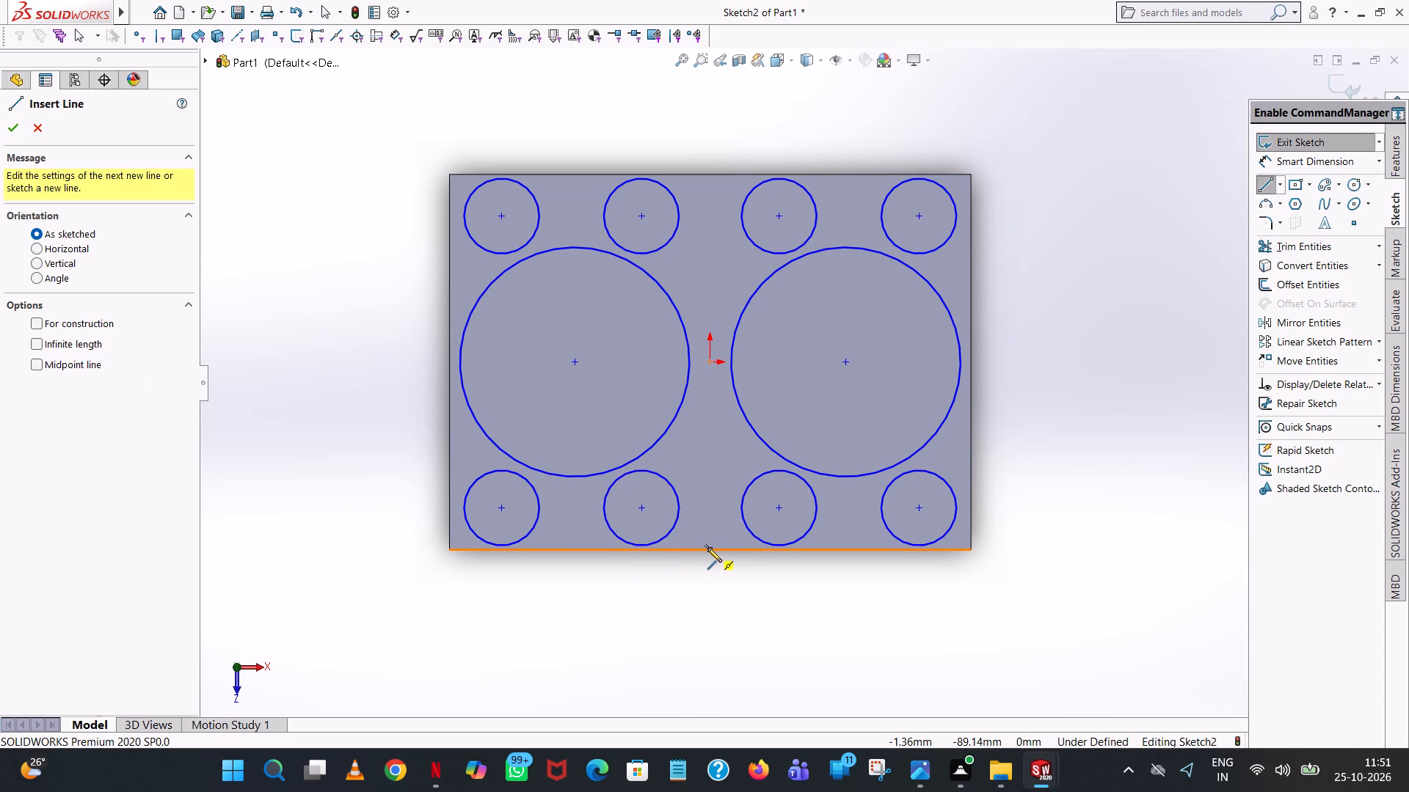
click(707, 548)
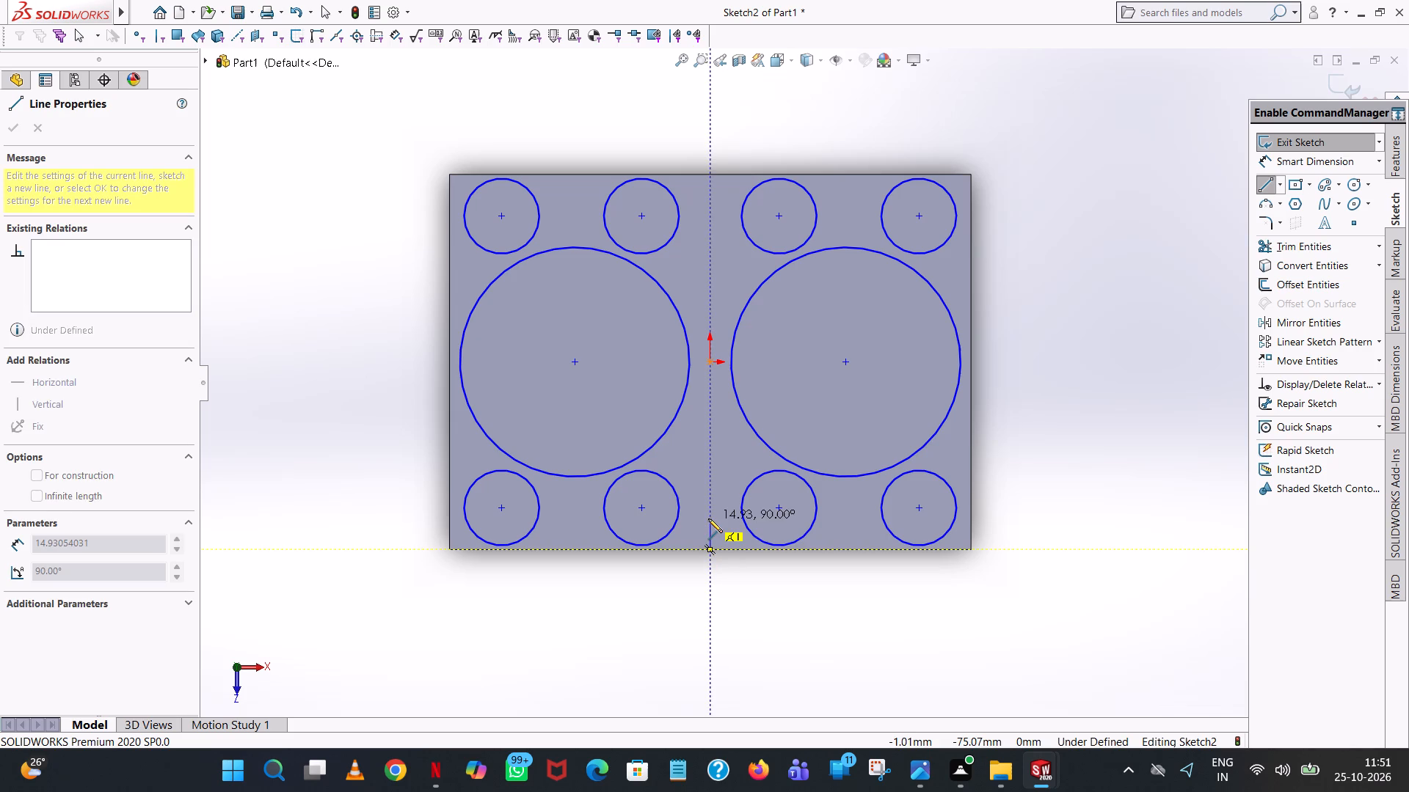
click(708, 517)
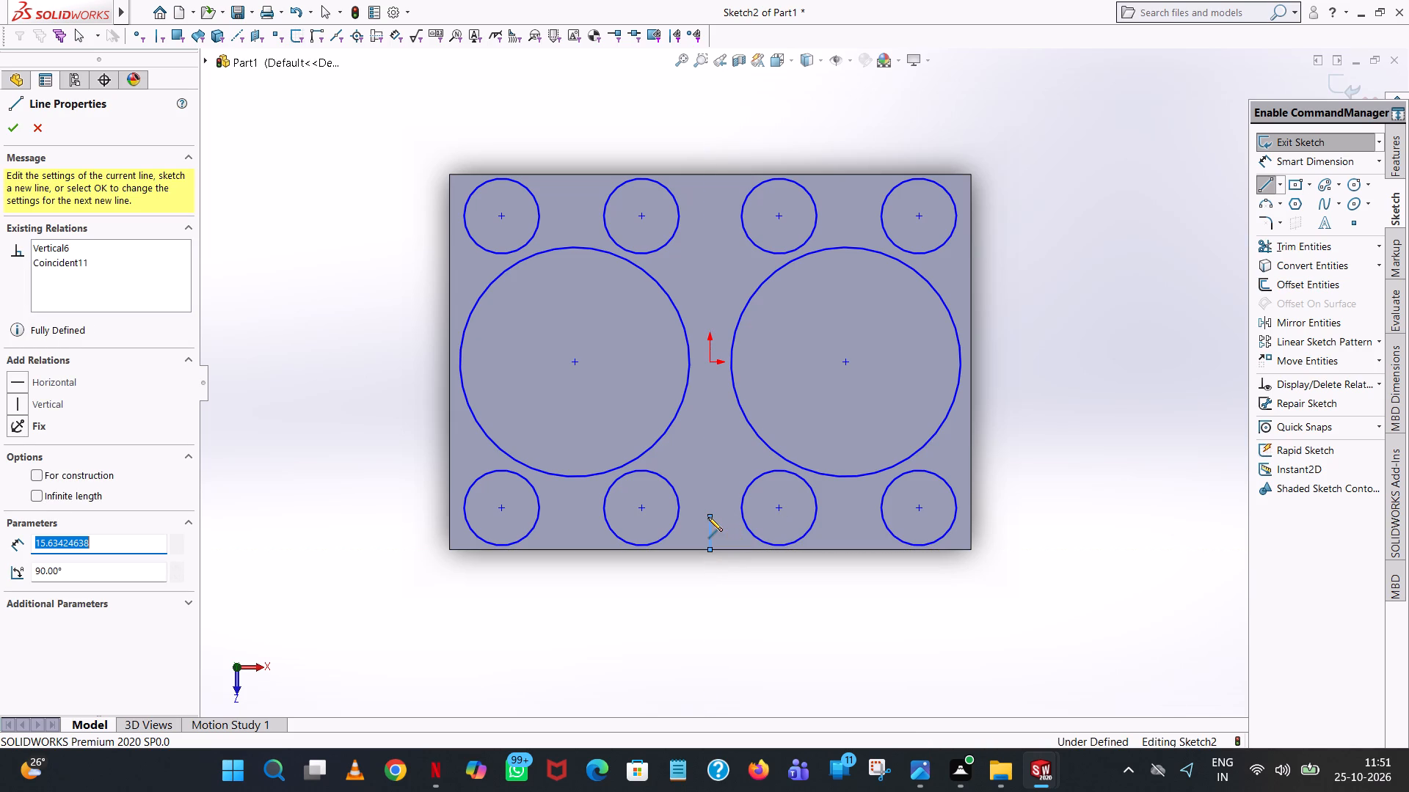
text(11)
key(Return)
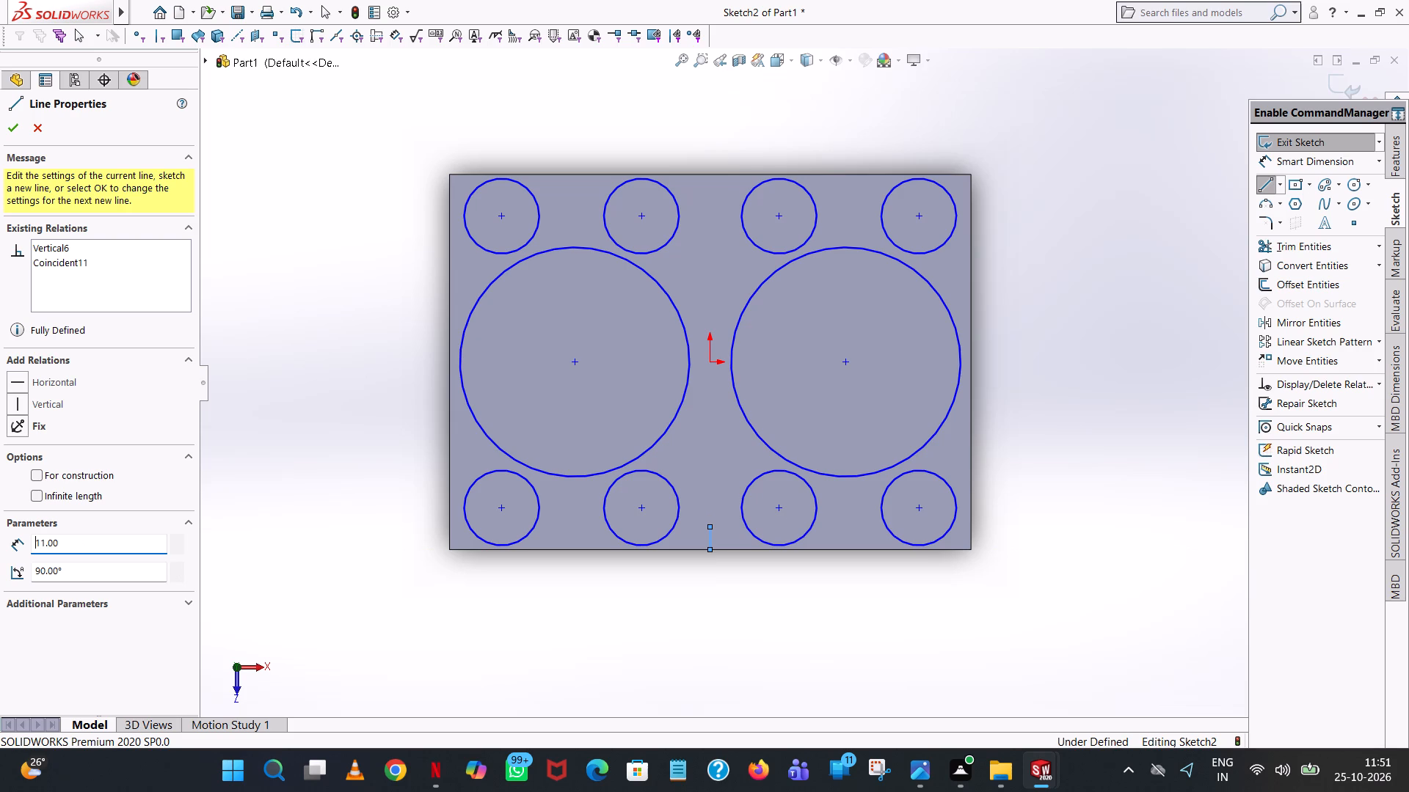
Sketch horizontal lines about 84 mm long from the 11 mm line's upper end to the outermost lower circles on both sides.
click(886, 527)
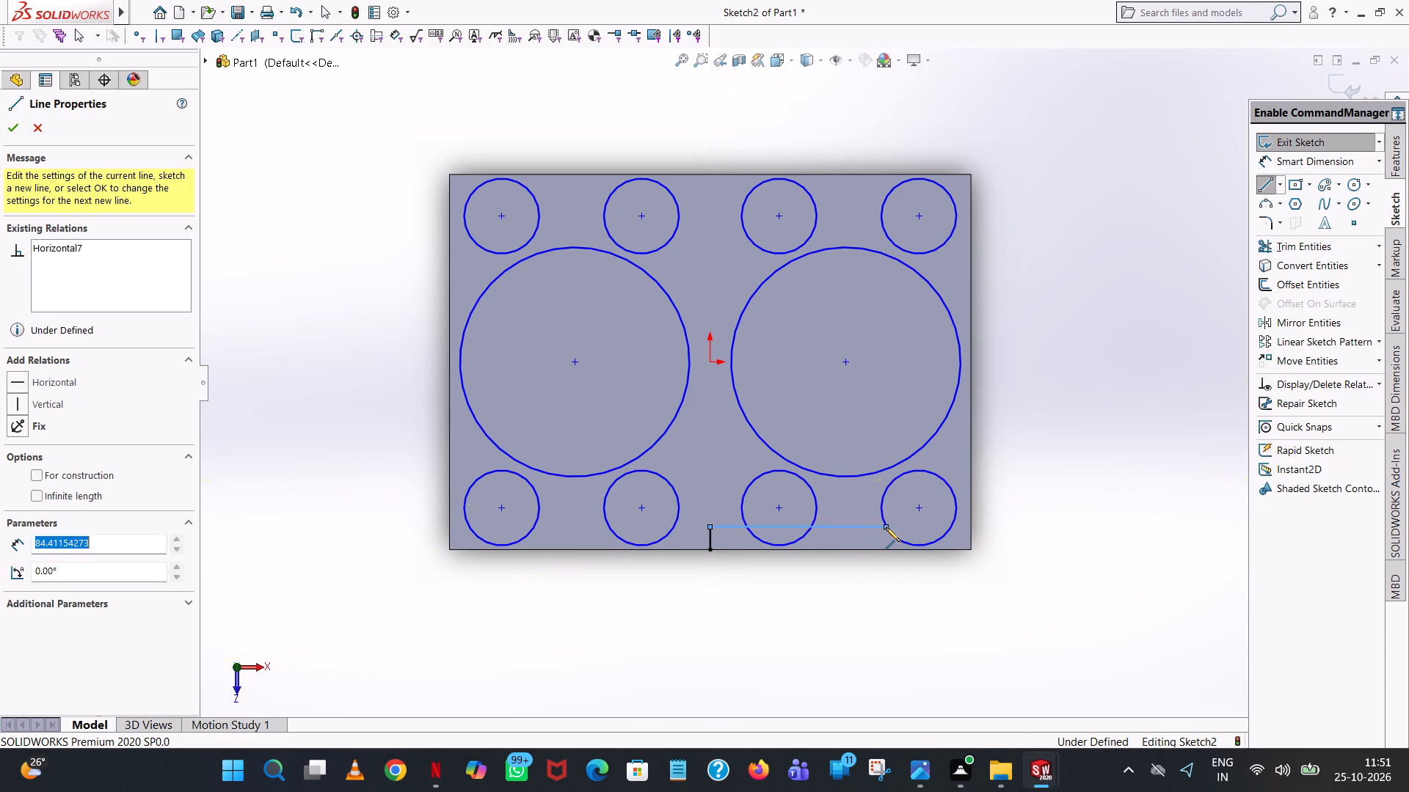
right_click(886, 527)
click(977, 543)
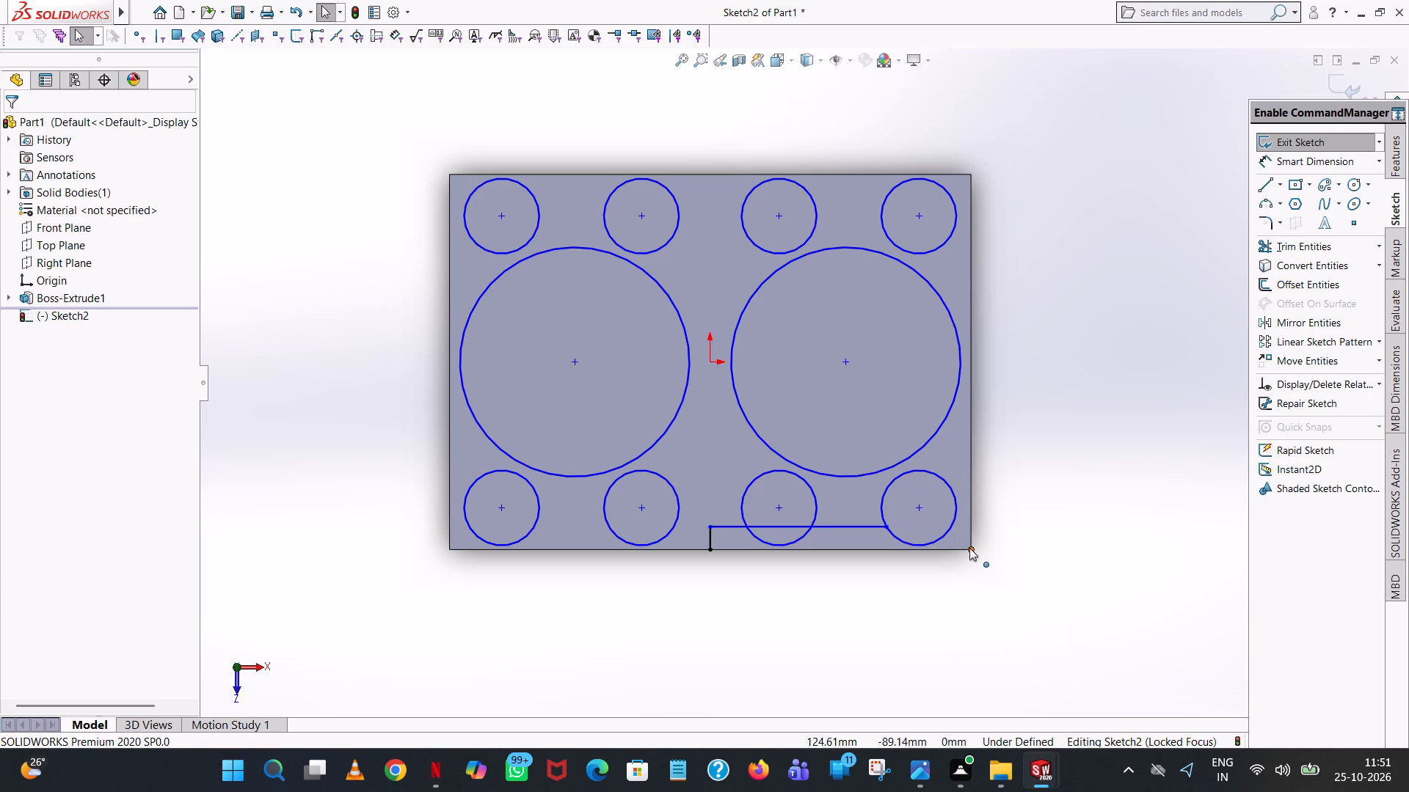
click(1259, 185)
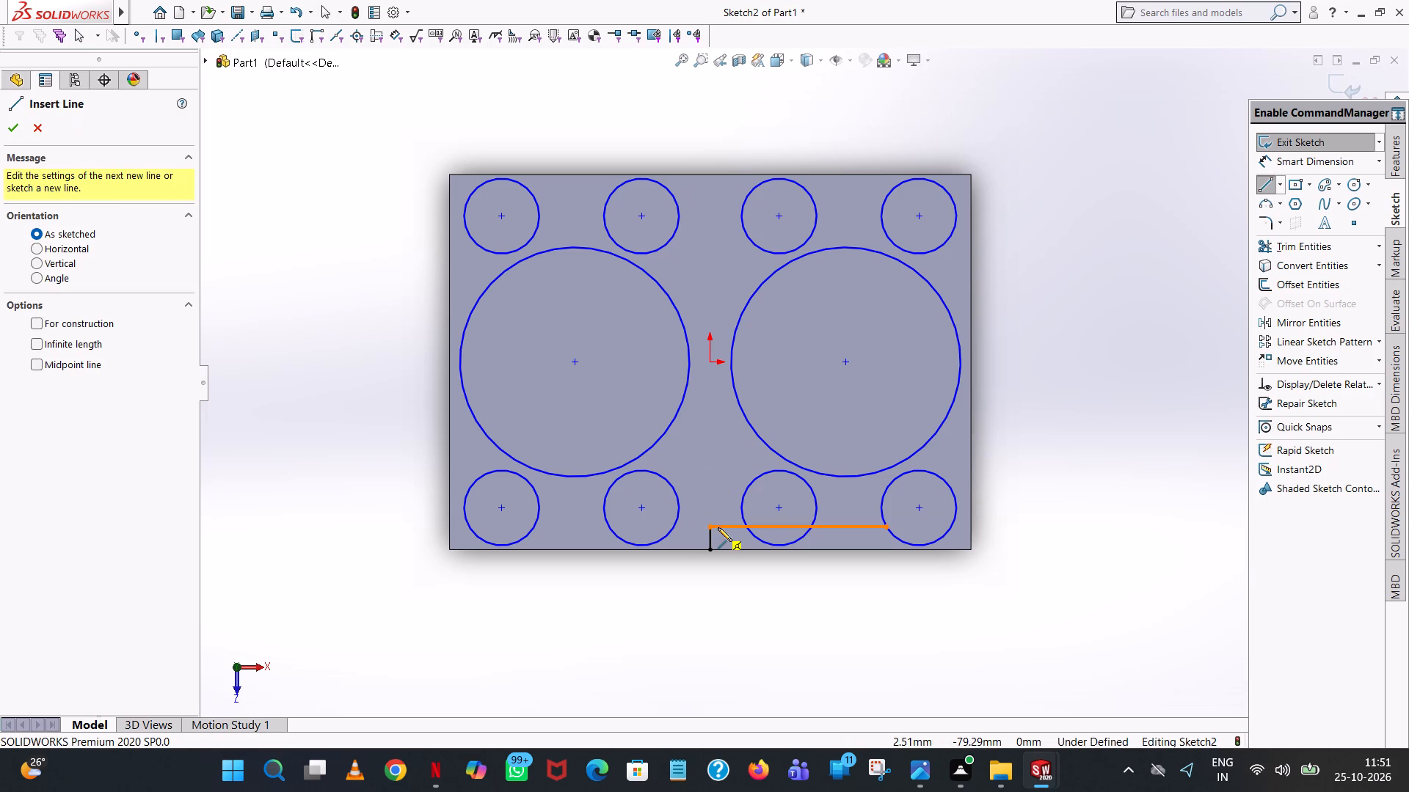
click(708, 527)
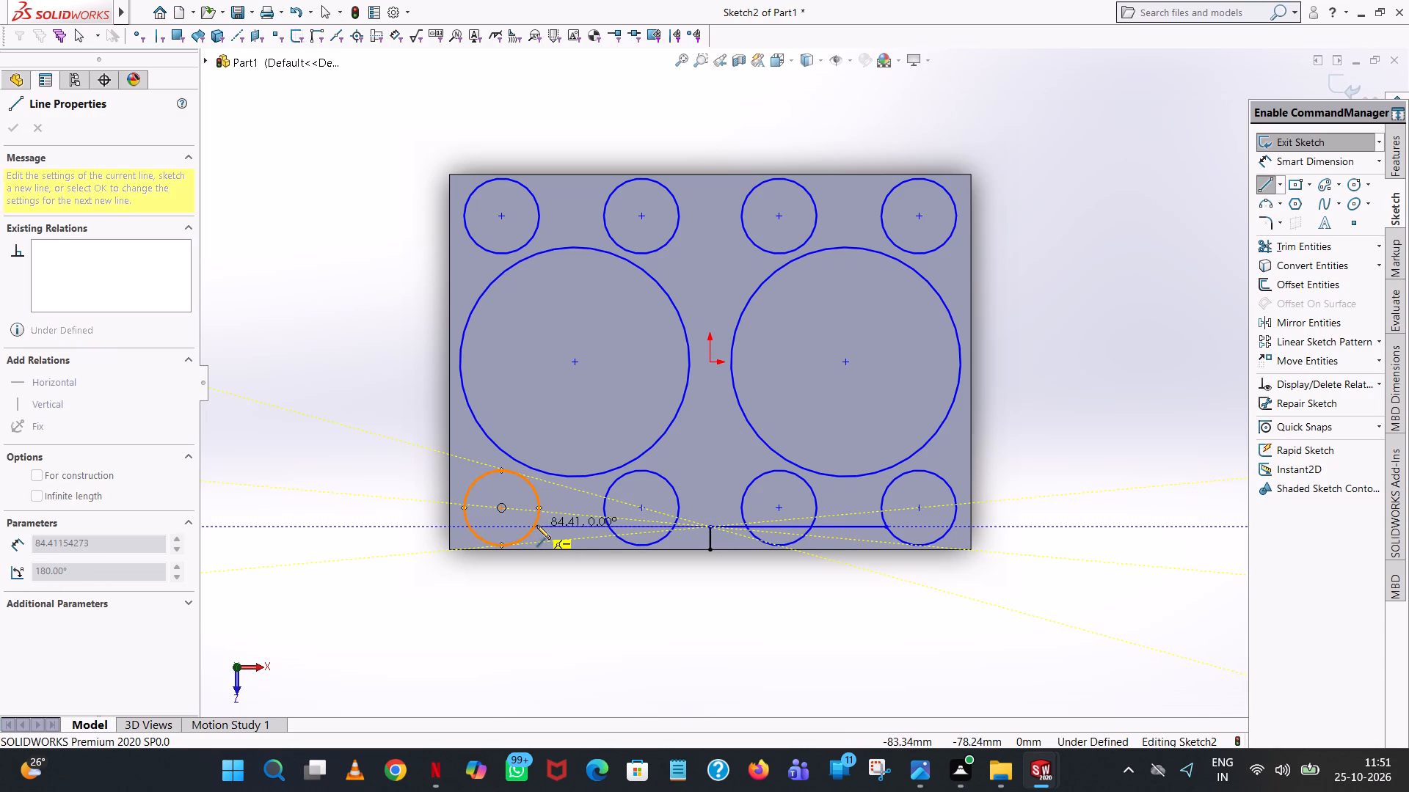
click(531, 526)
right_click(531, 526)
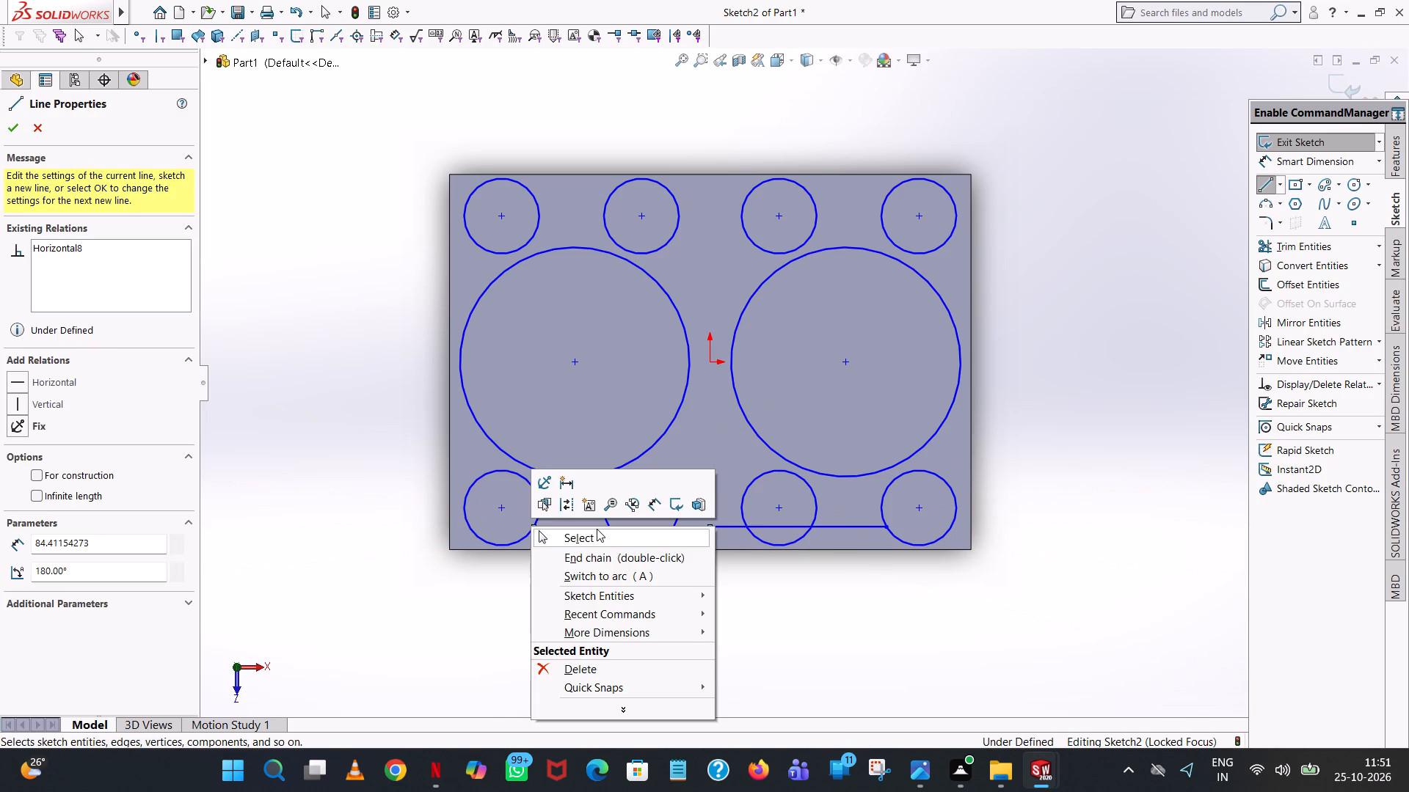
click(597, 529)
Sketch an 11 mm vertical line downward from the midpoint of the block's upper edge.
click(1261, 185)
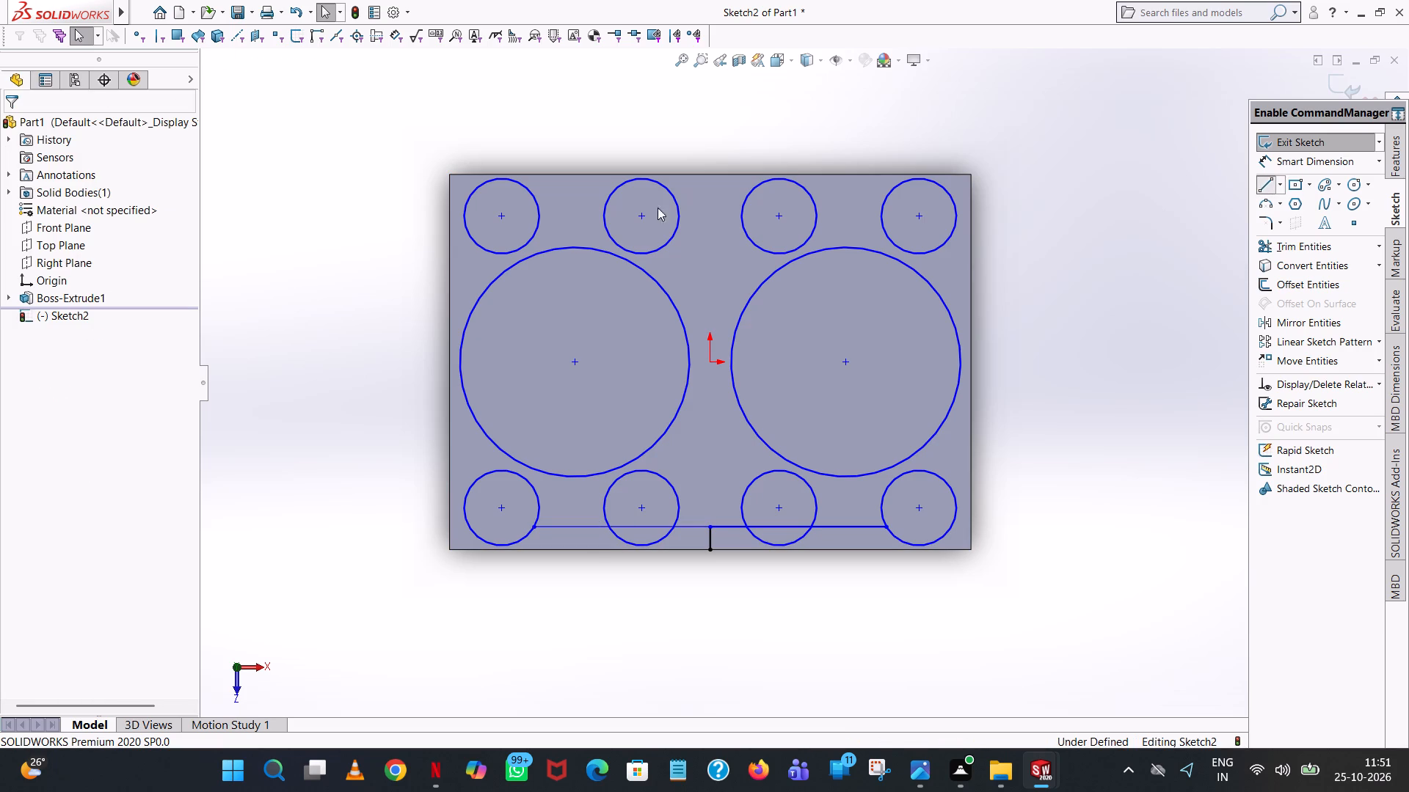
click(710, 175)
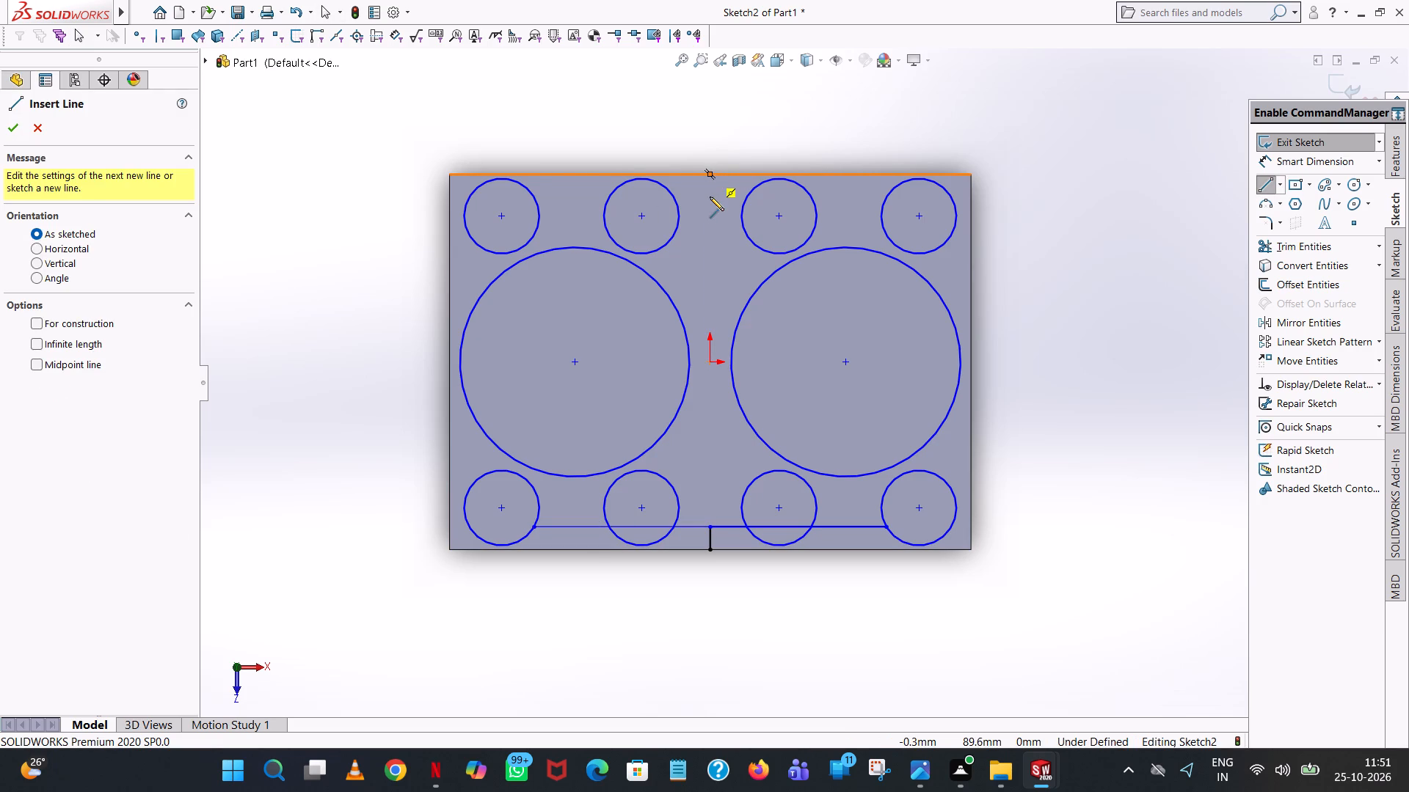
click(710, 199)
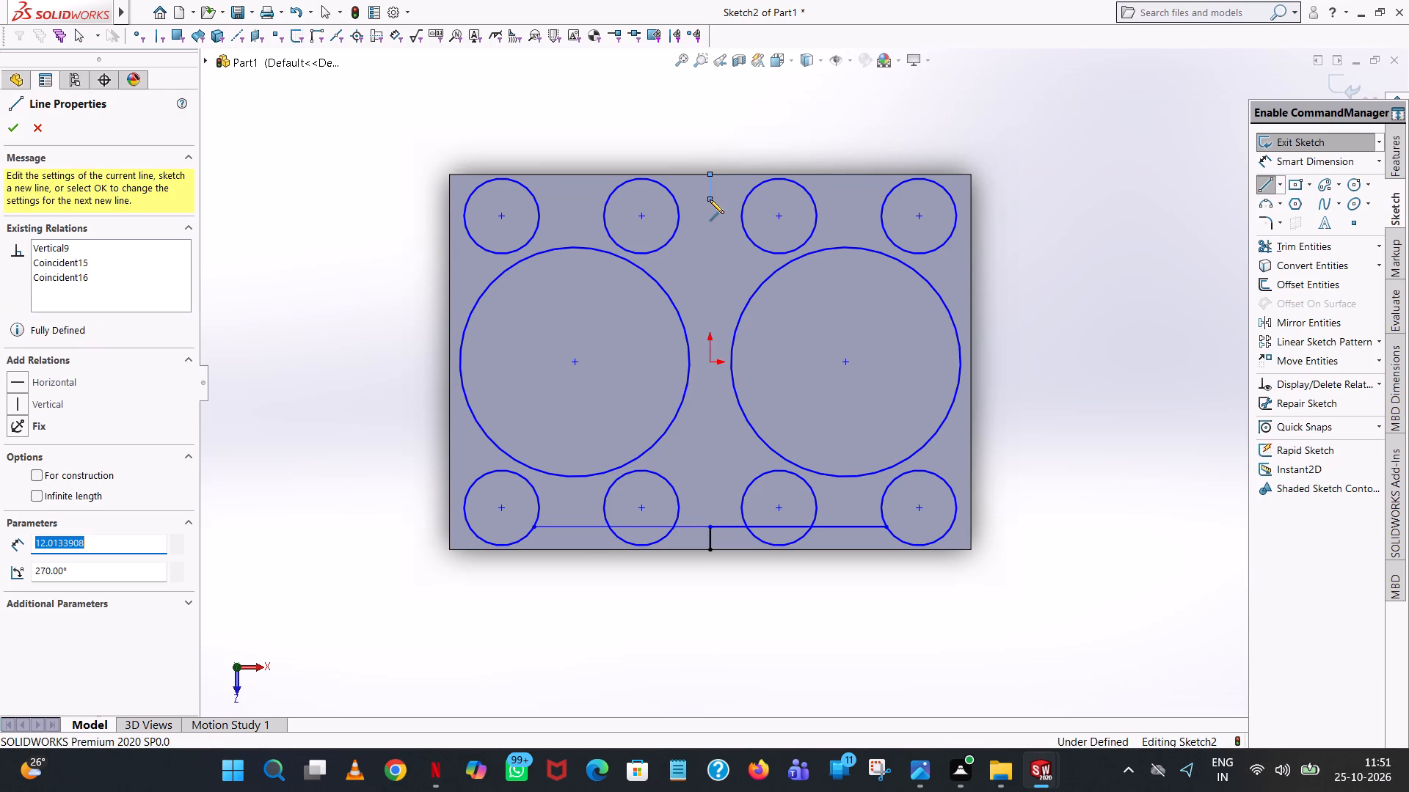
text(11)
key(Return)
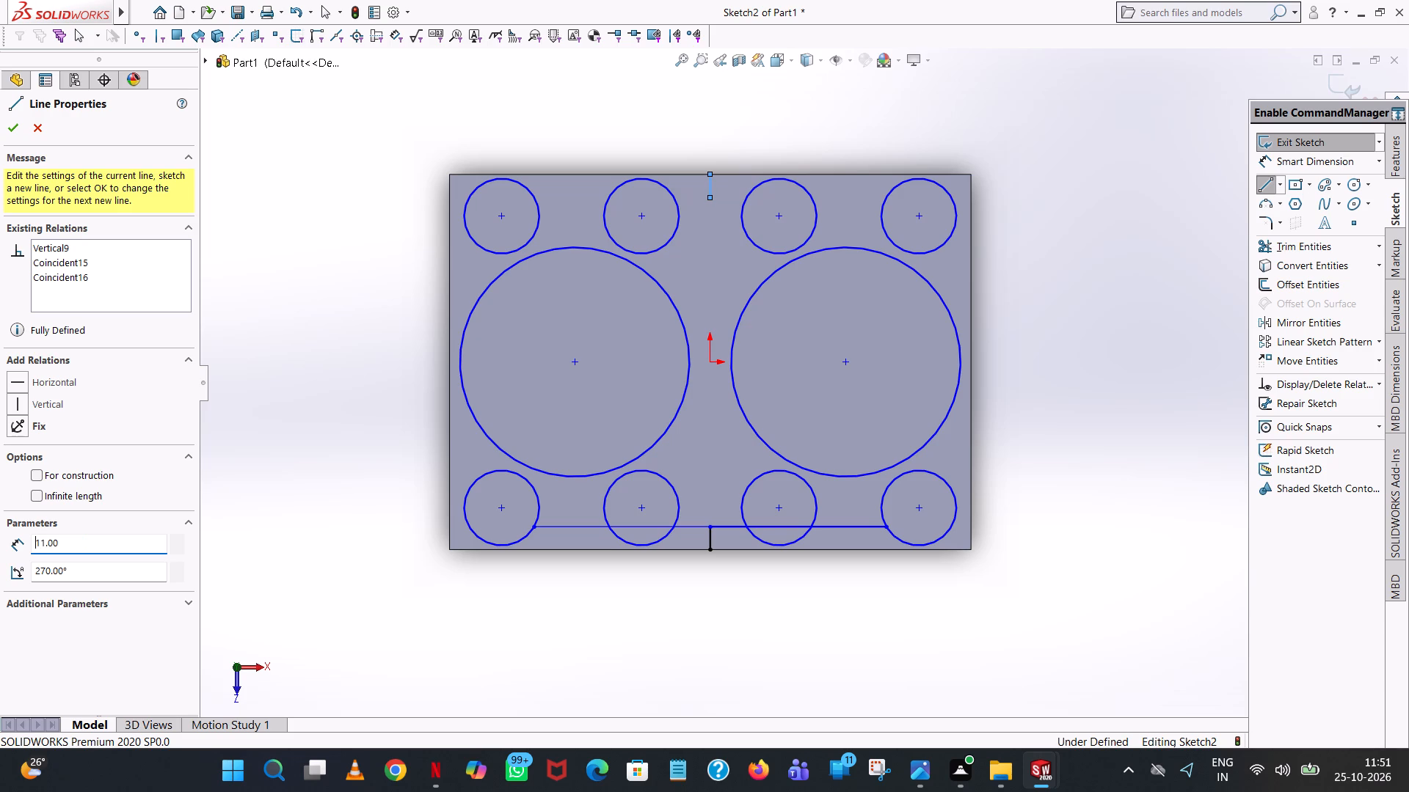
Sketch horizontal lines about 84 mm long from the upper 11 mm line's lower end to the outermost upper circles on both sides.
click(885, 197)
right_click(885, 197)
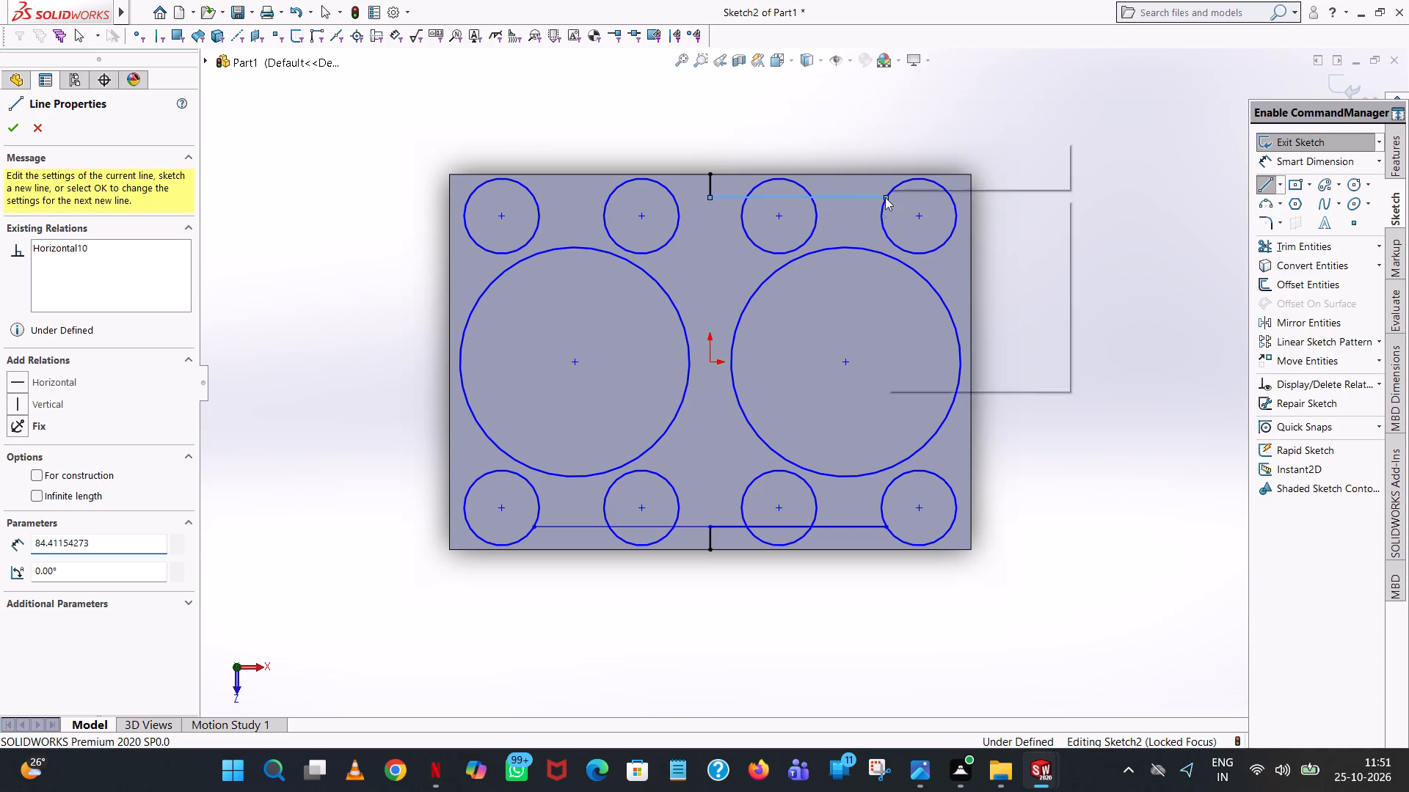
click(933, 211)
click(1263, 186)
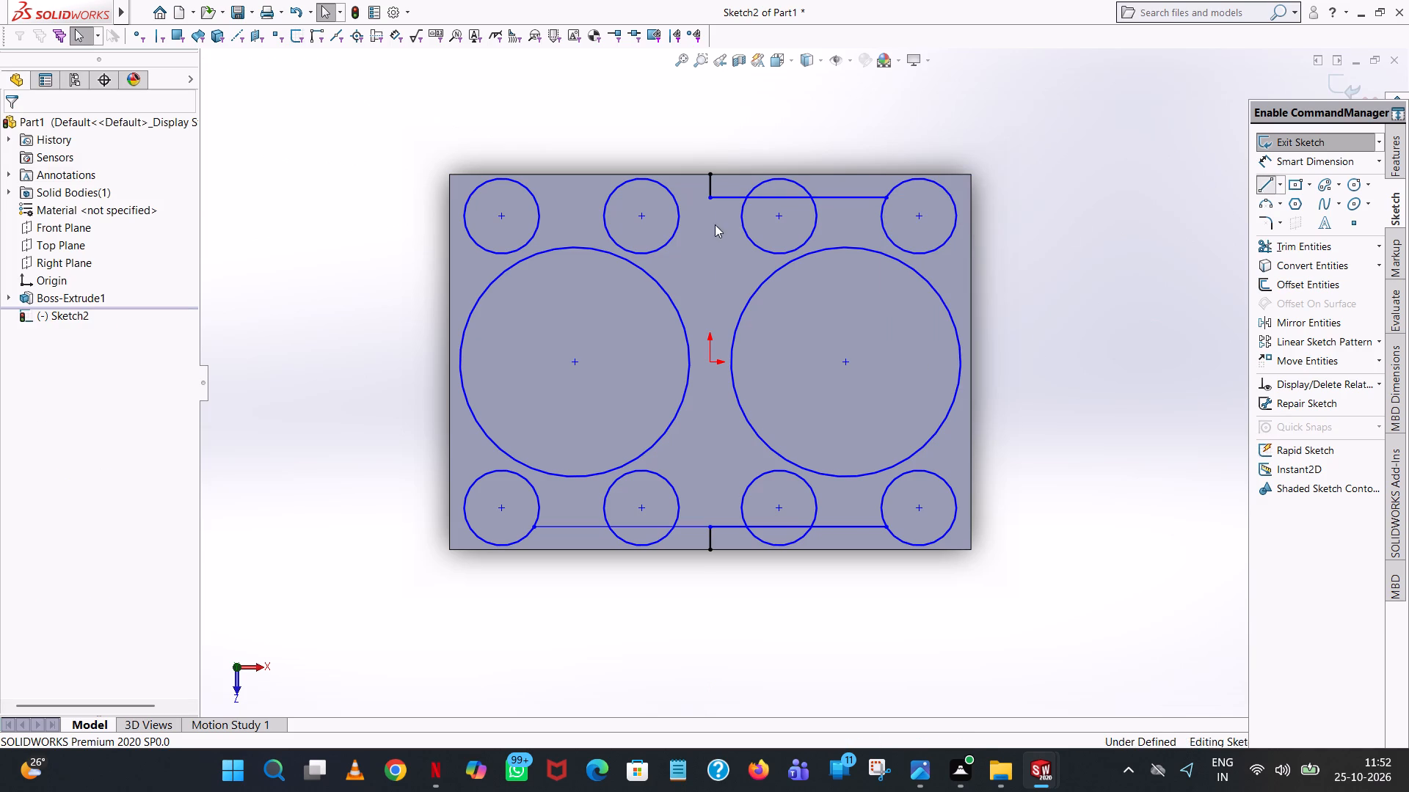
click(707, 199)
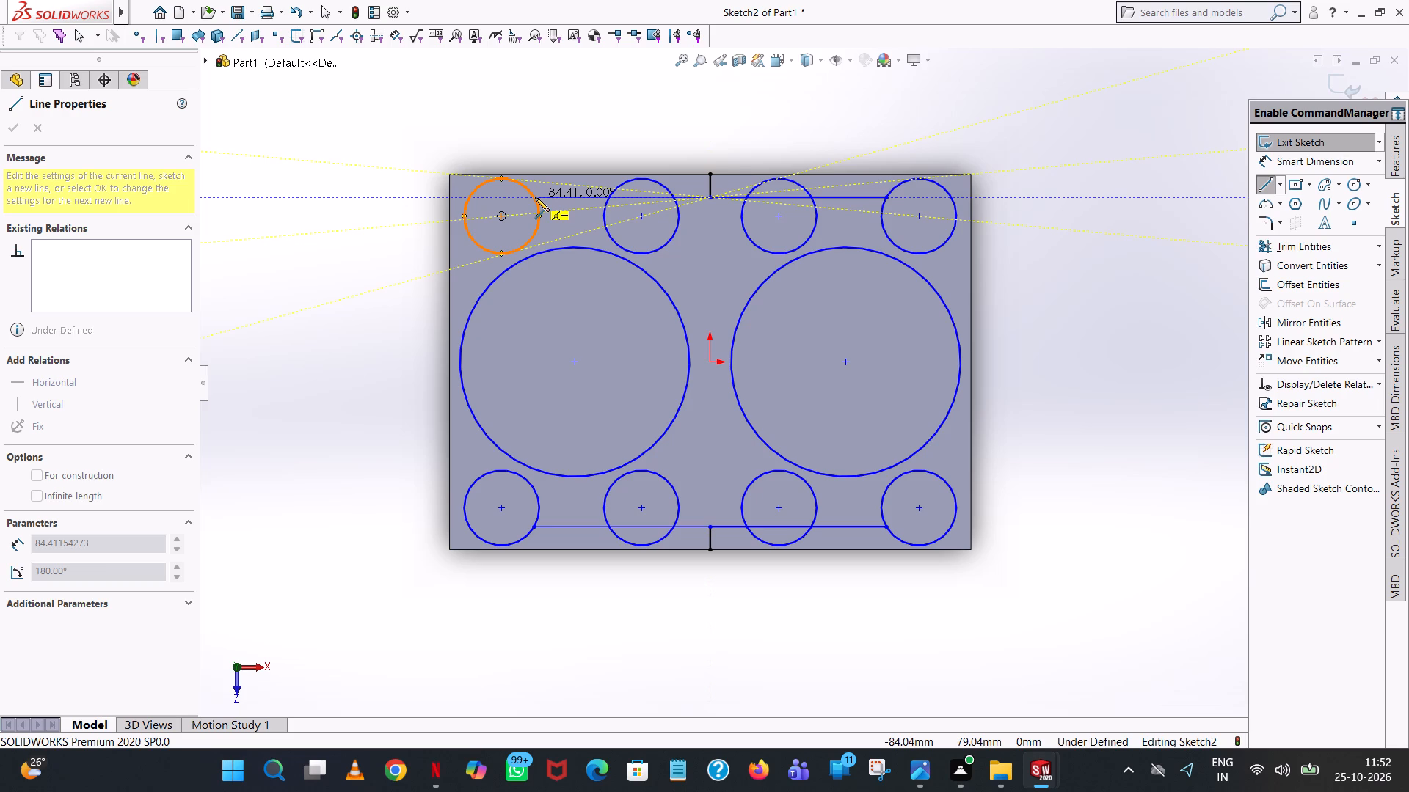
click(535, 197)
right_click(535, 197)
click(572, 206)
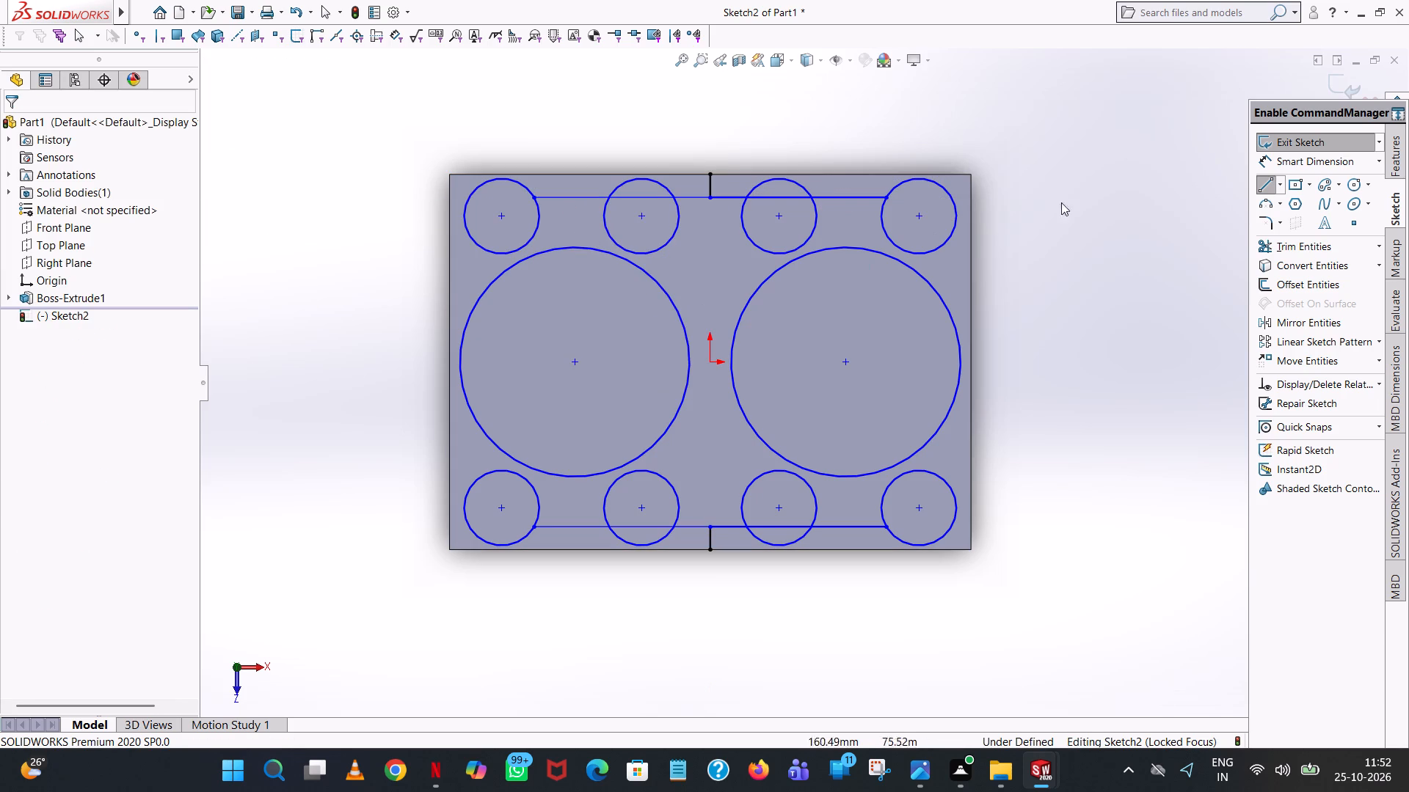
Trim away the two 11 mm vertical lines at the block's upper and lower edges.
click(1261, 241)
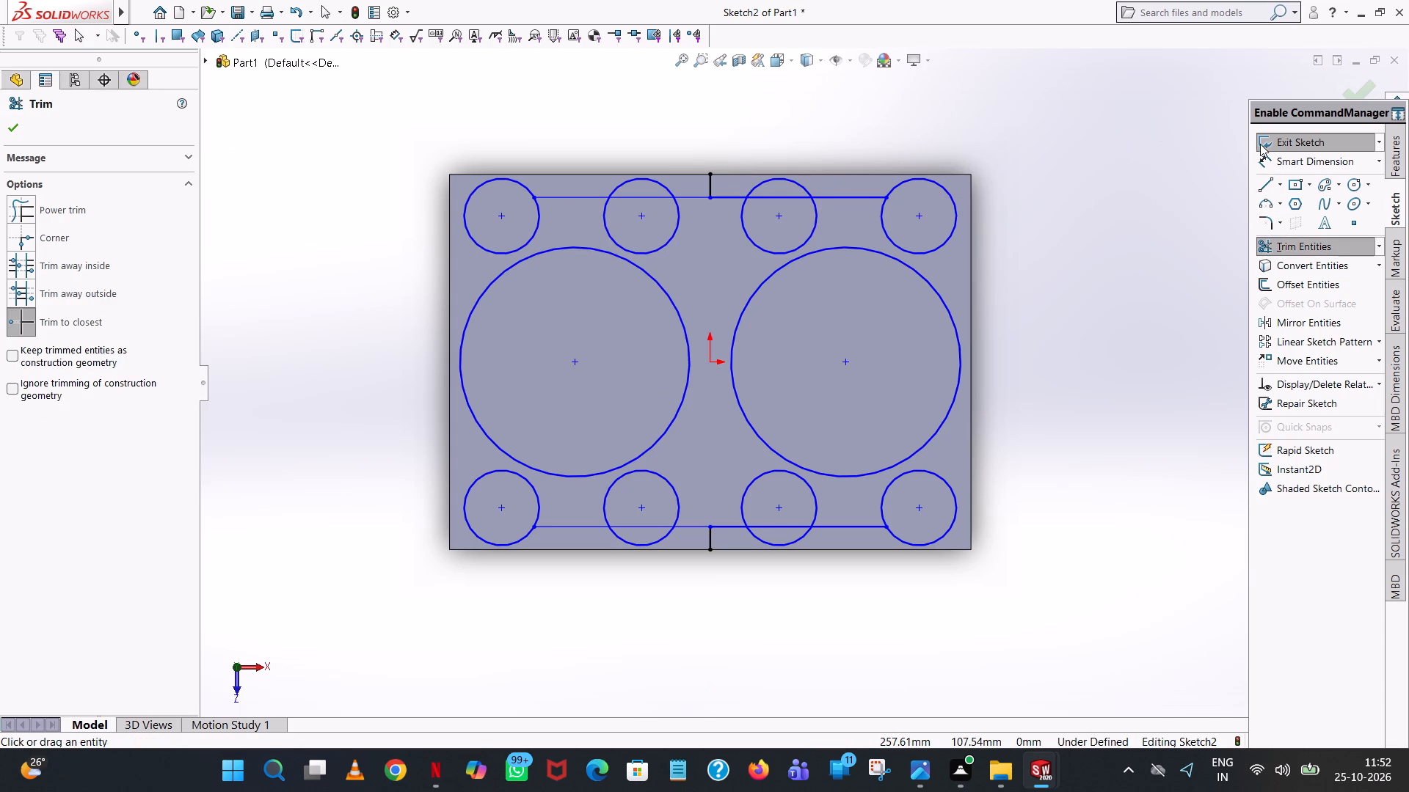
click(713, 180)
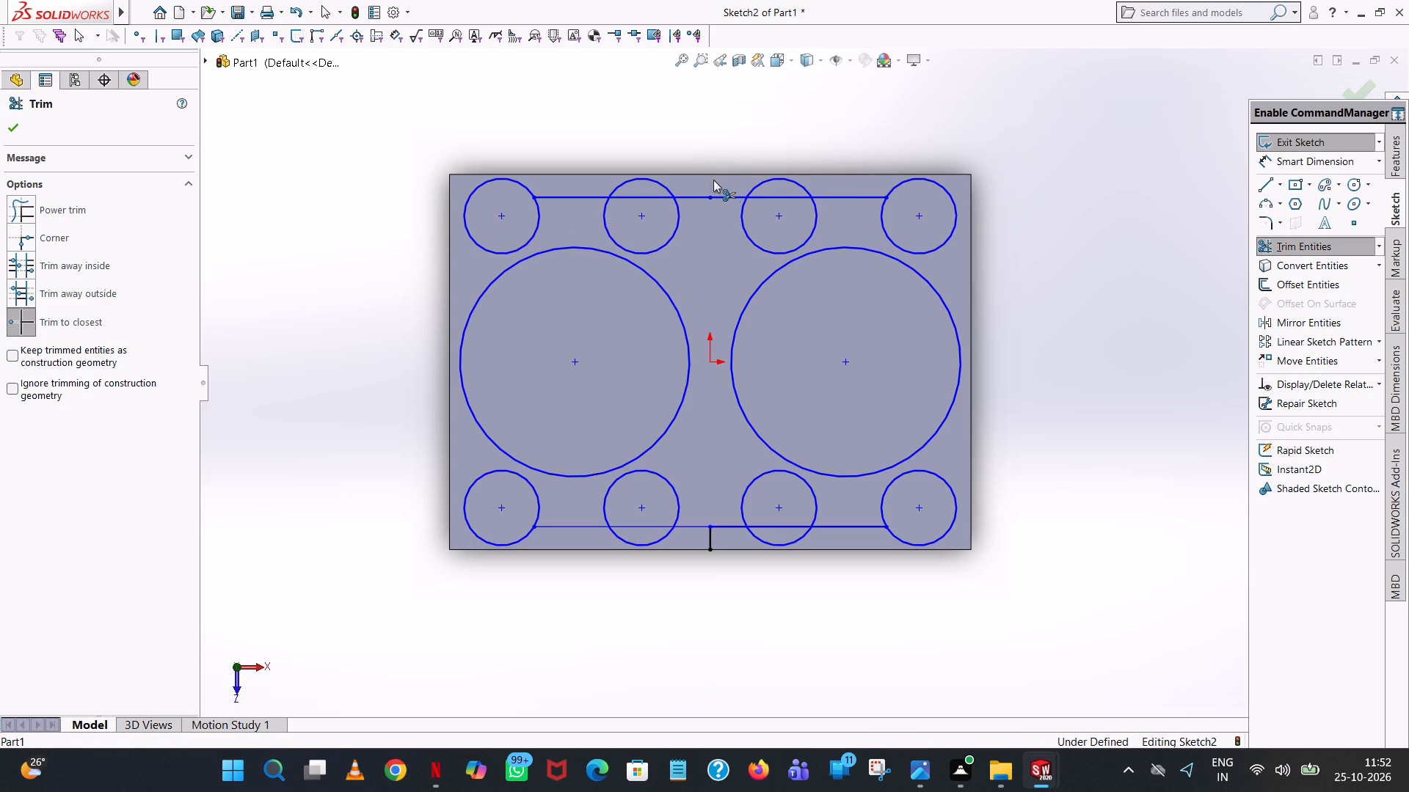
click(712, 544)
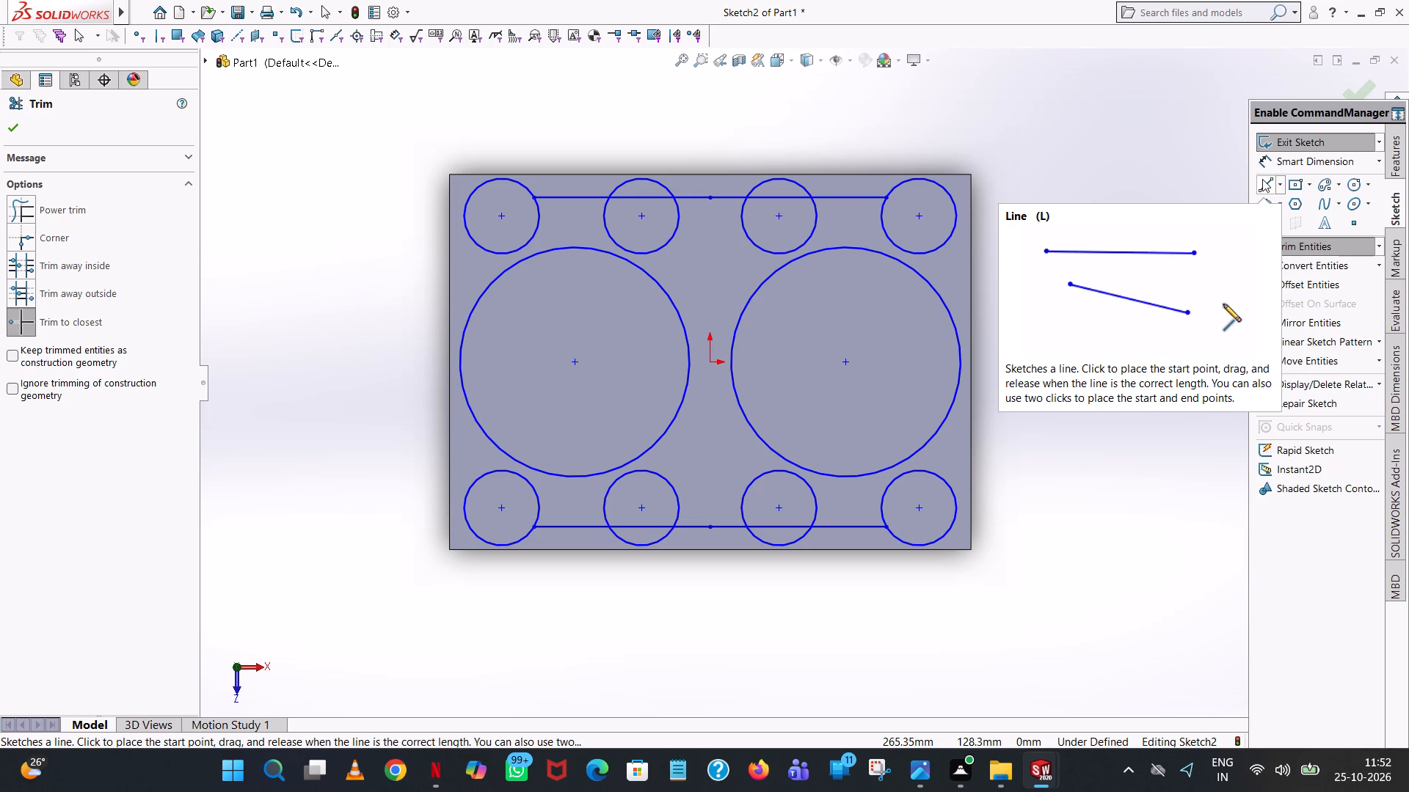
Dimension the diameters of the right large circle and of the rightmost small circles in the upper and lower rows.
click(1292, 161)
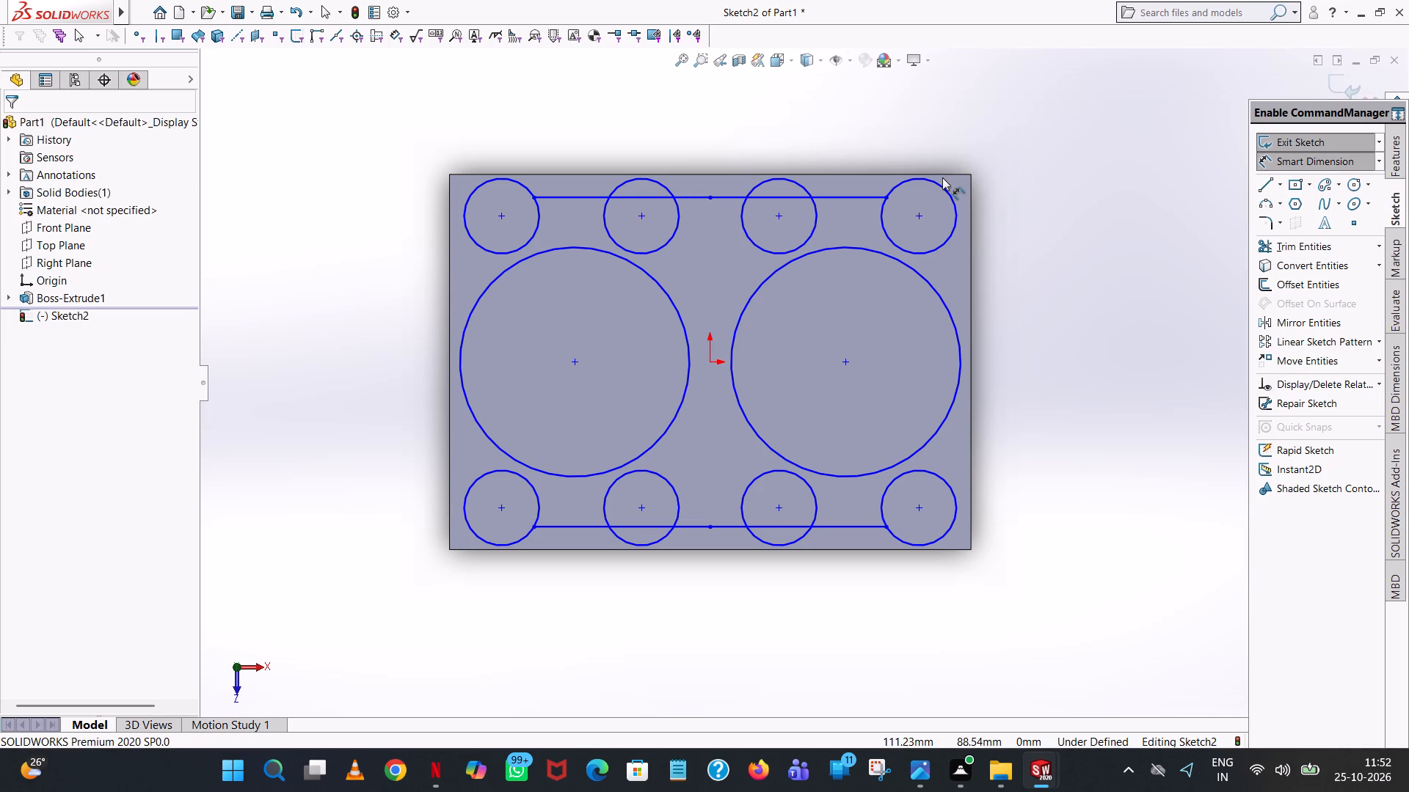
click(932, 183)
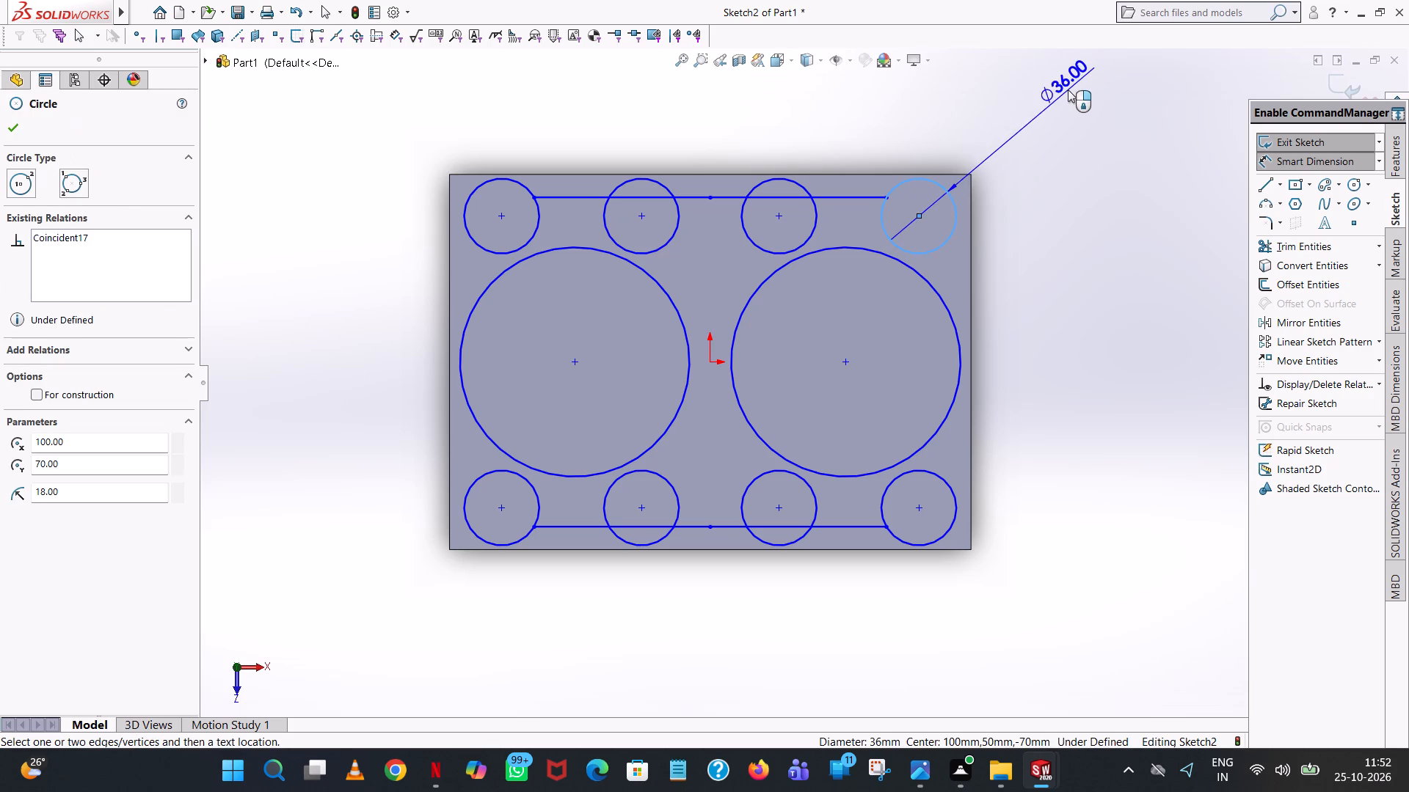
click(1068, 89)
click(1005, 73)
click(1115, 198)
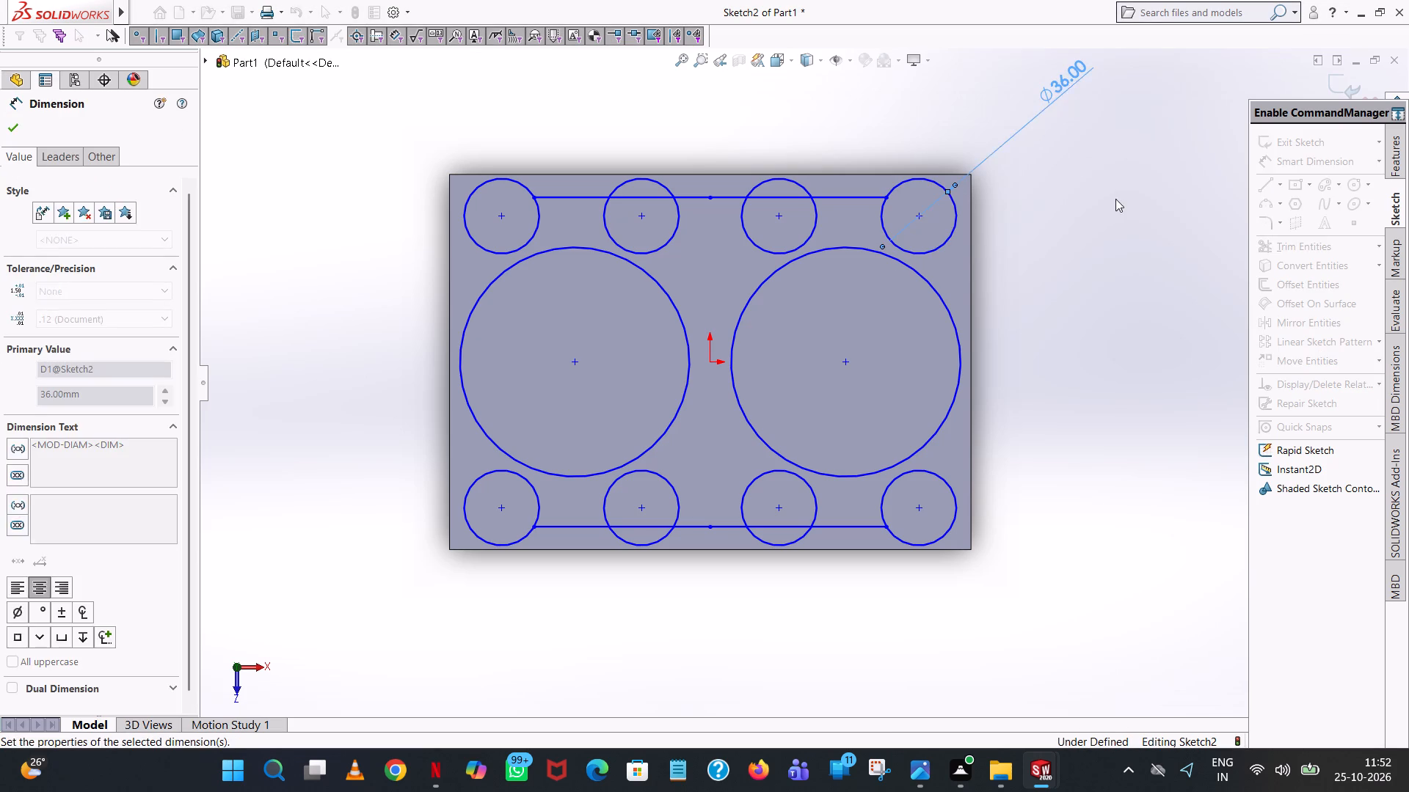
click(914, 268)
click(1130, 207)
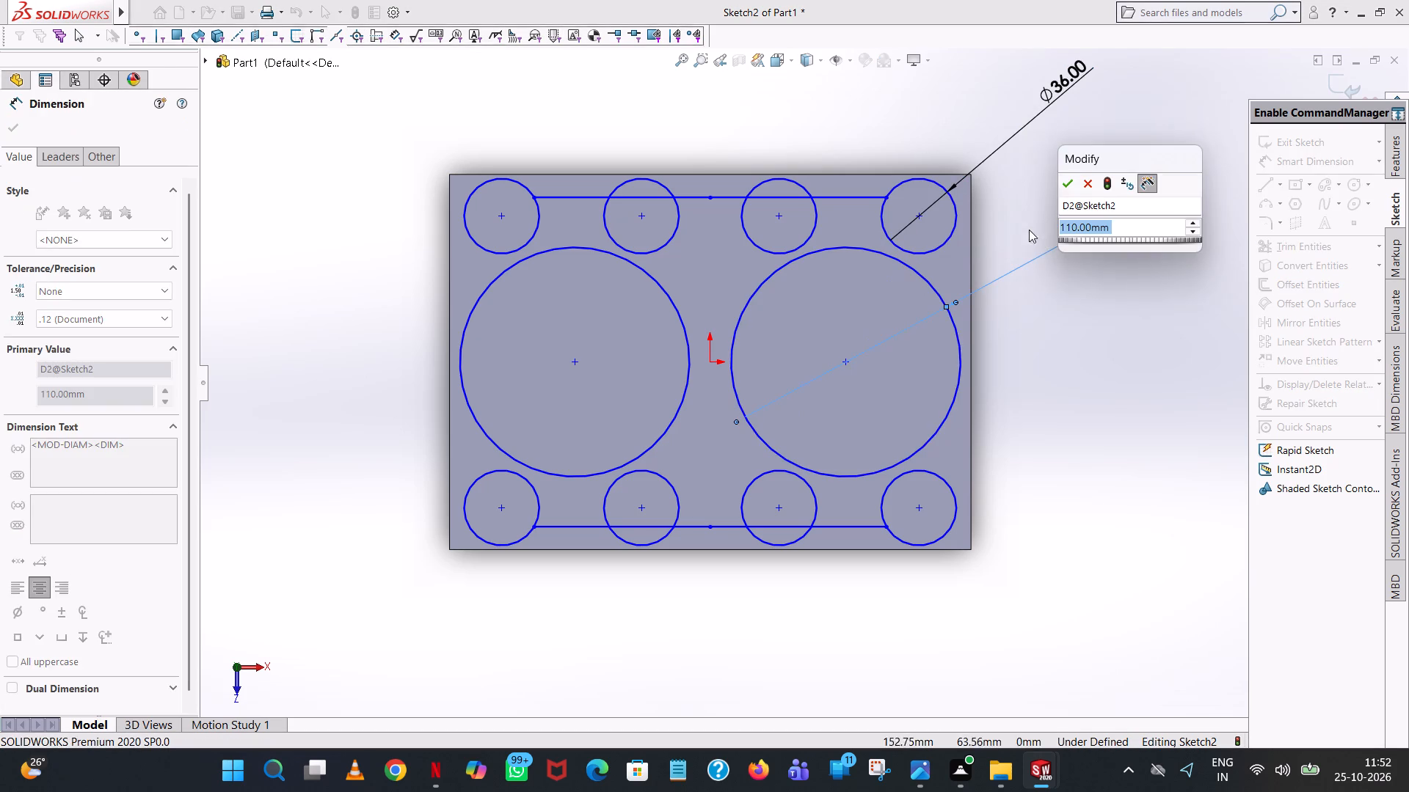
click(1070, 181)
click(1079, 133)
click(943, 477)
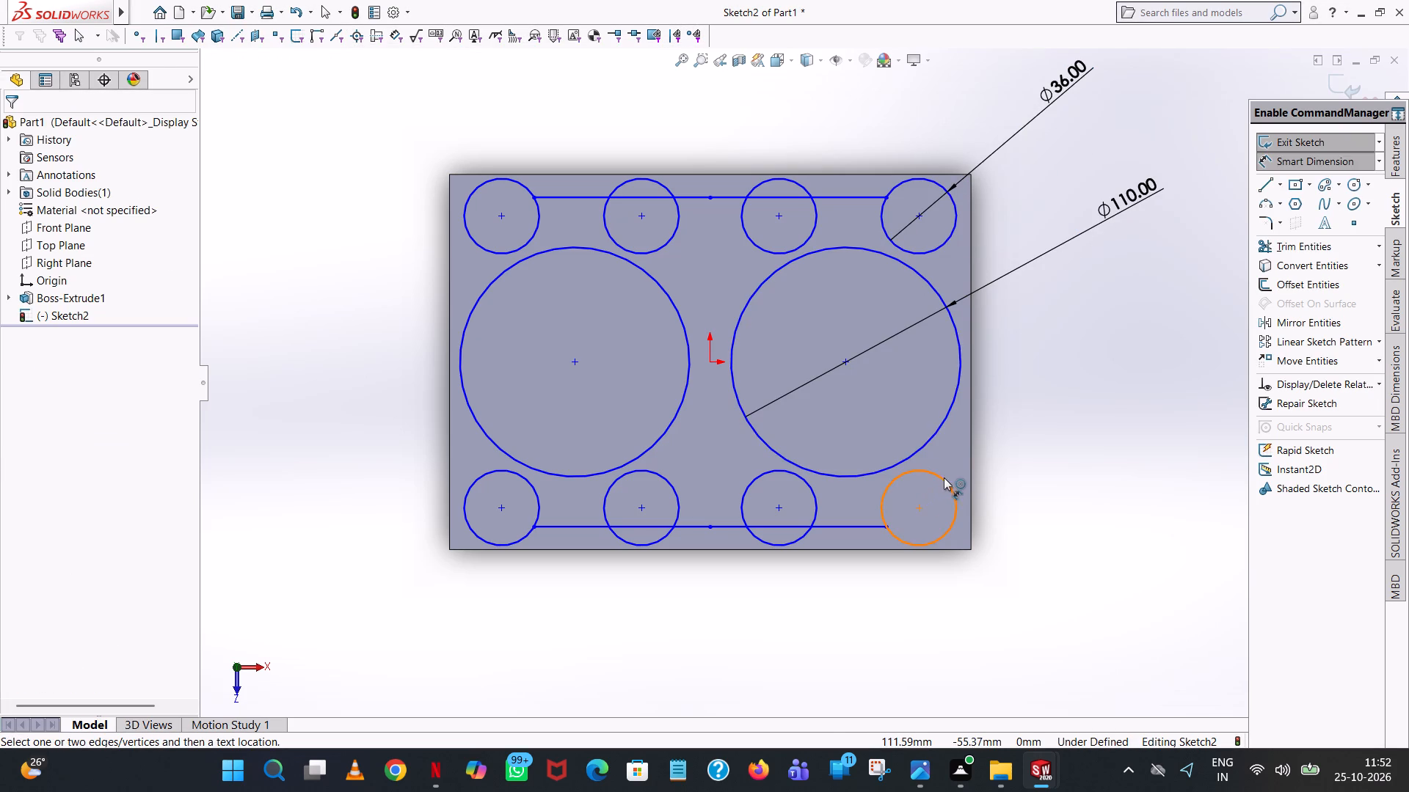
click(1097, 427)
click(1035, 396)
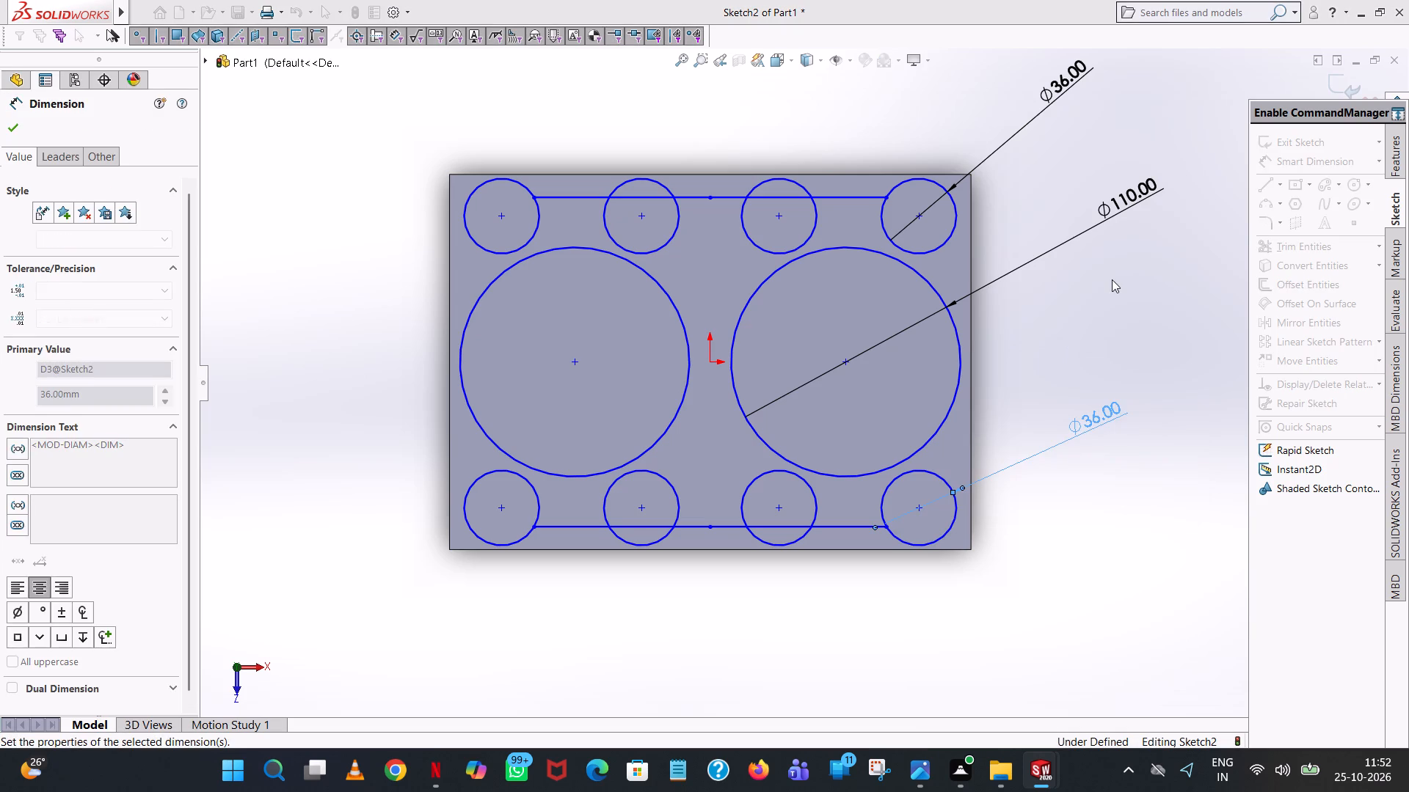
click(1112, 279)
Dimension the horizontal distance from the origin to the right large circle's centre.
click(710, 359)
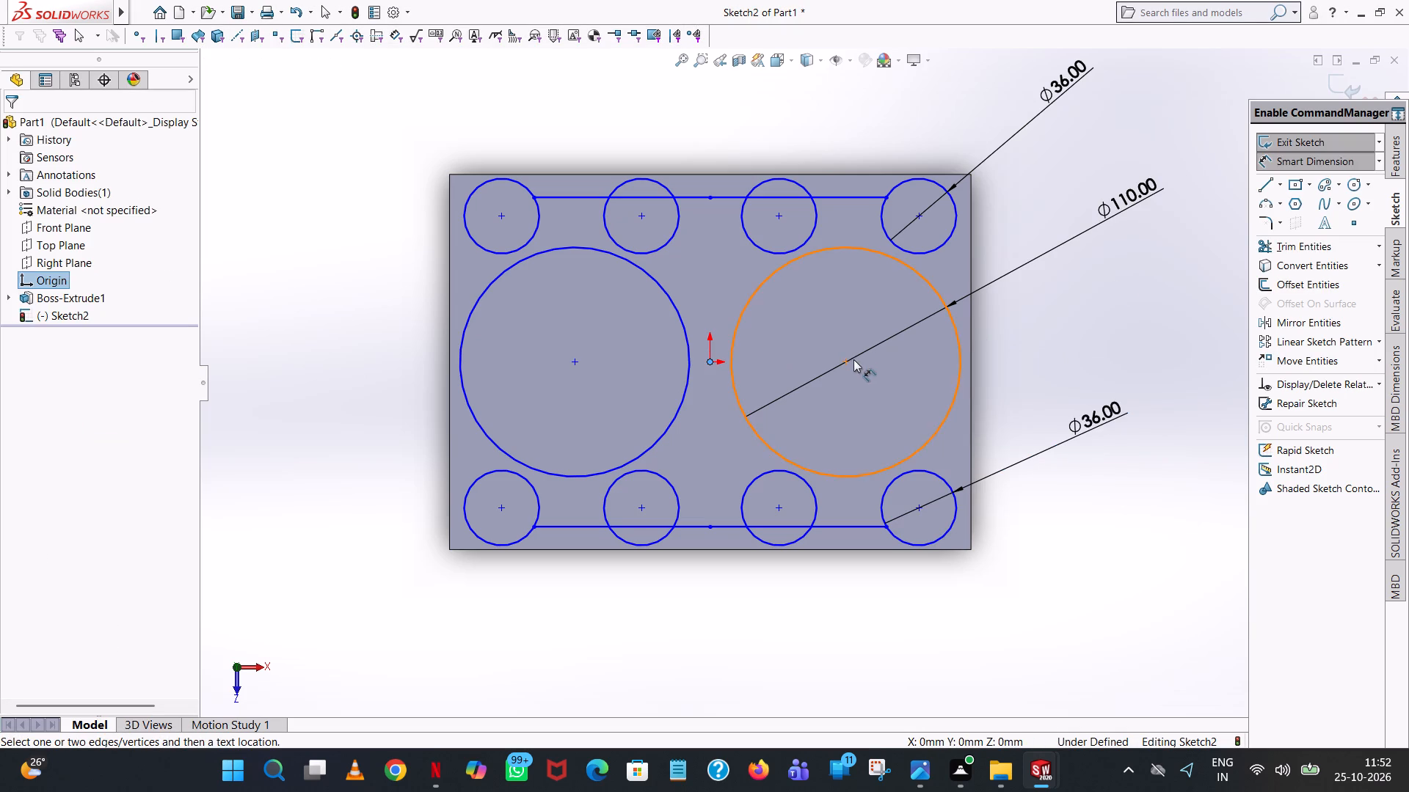
click(848, 362)
click(812, 648)
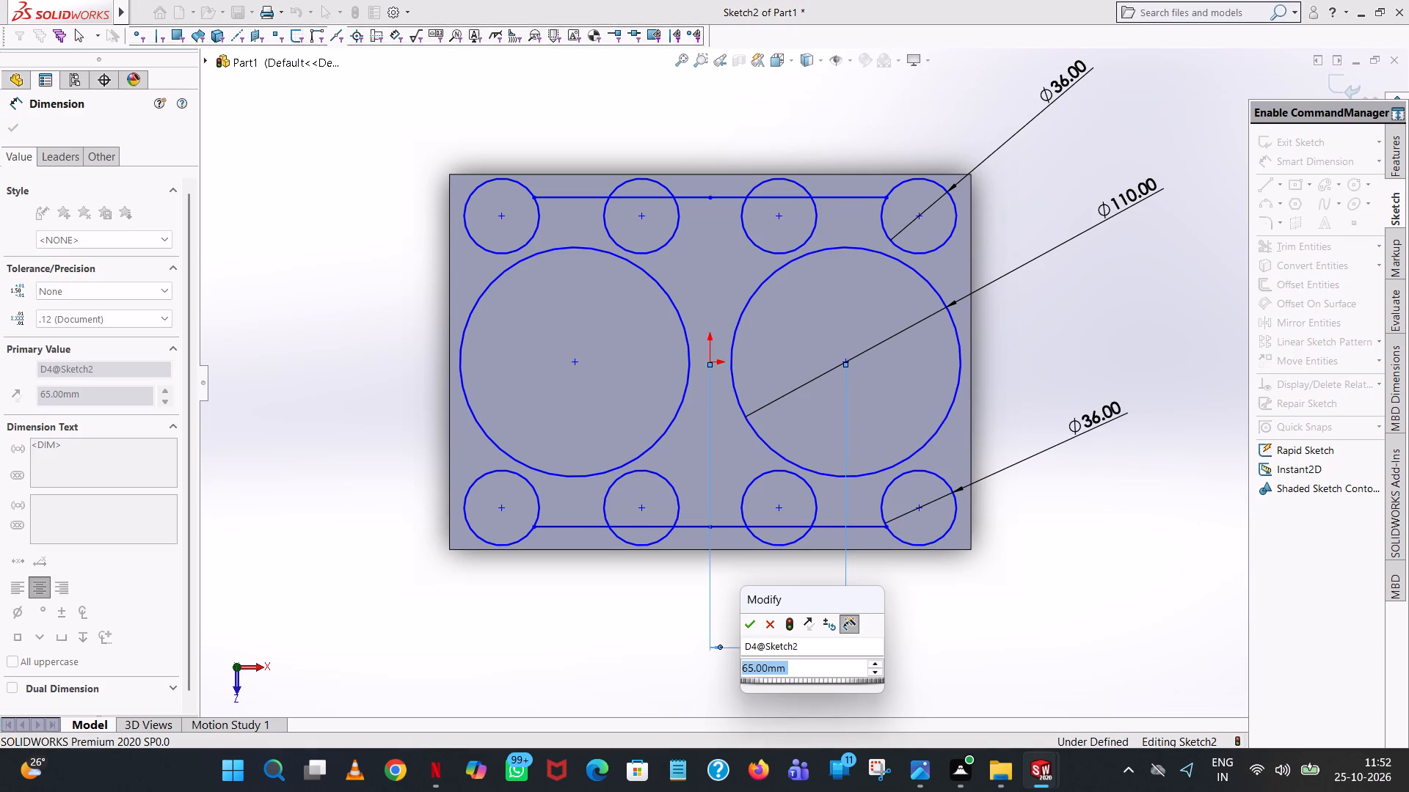
click(751, 623)
click(517, 585)
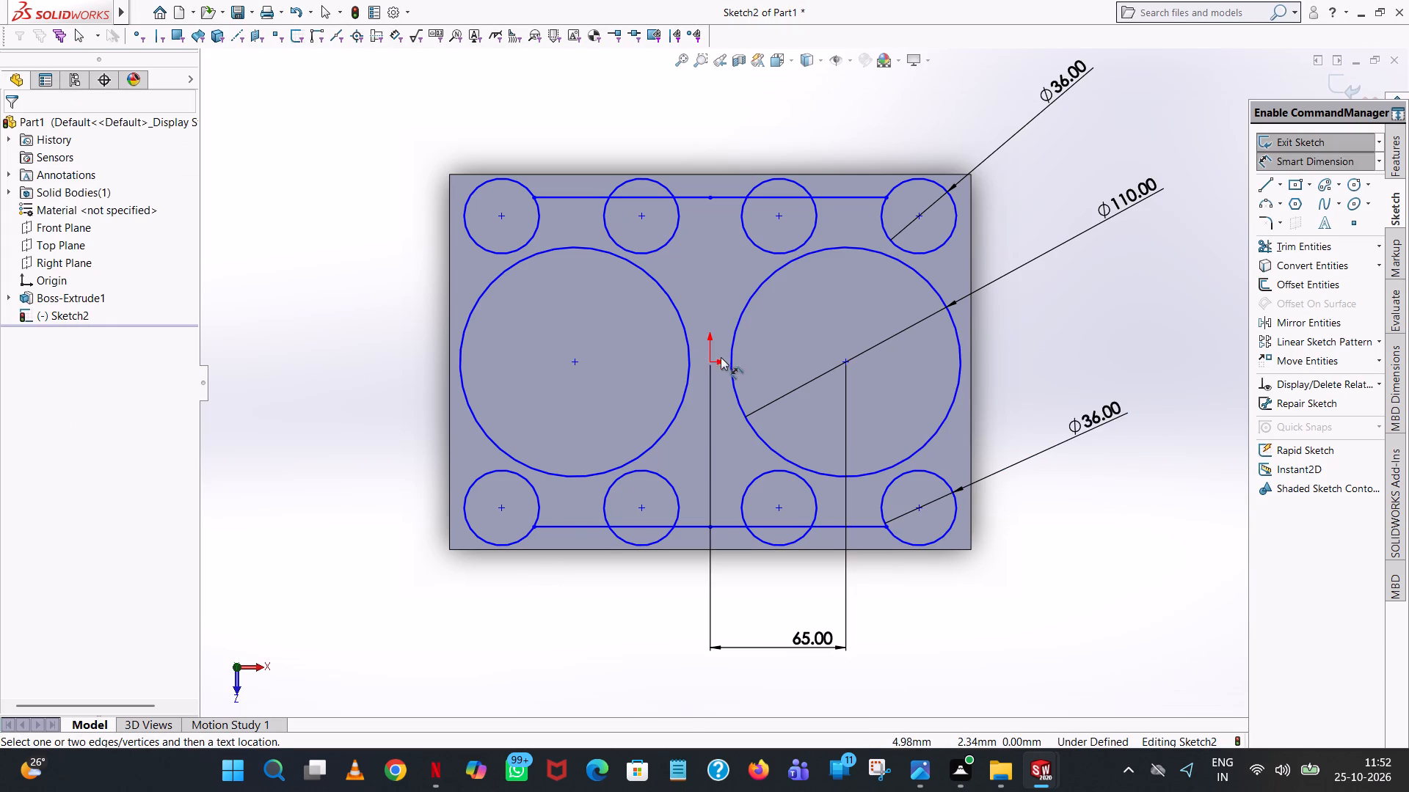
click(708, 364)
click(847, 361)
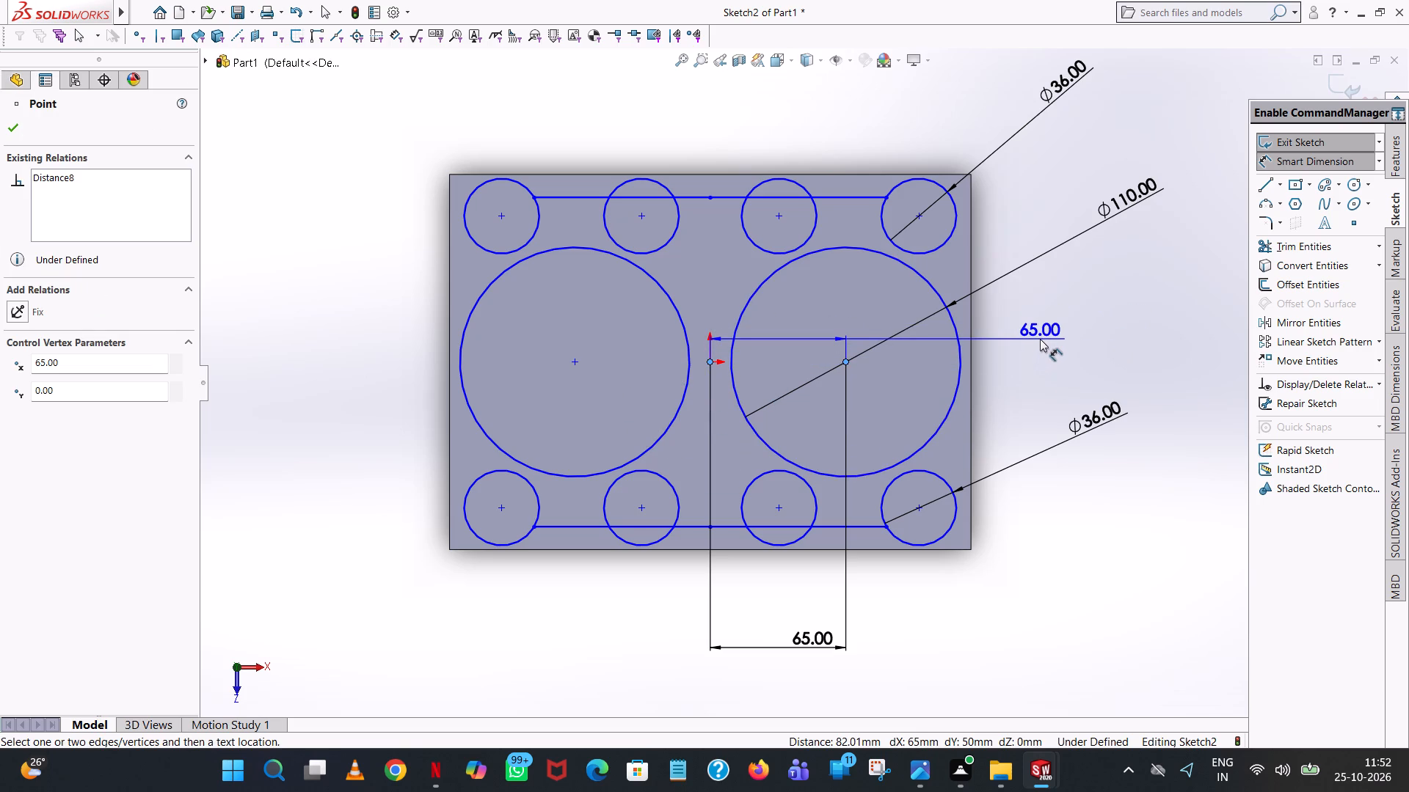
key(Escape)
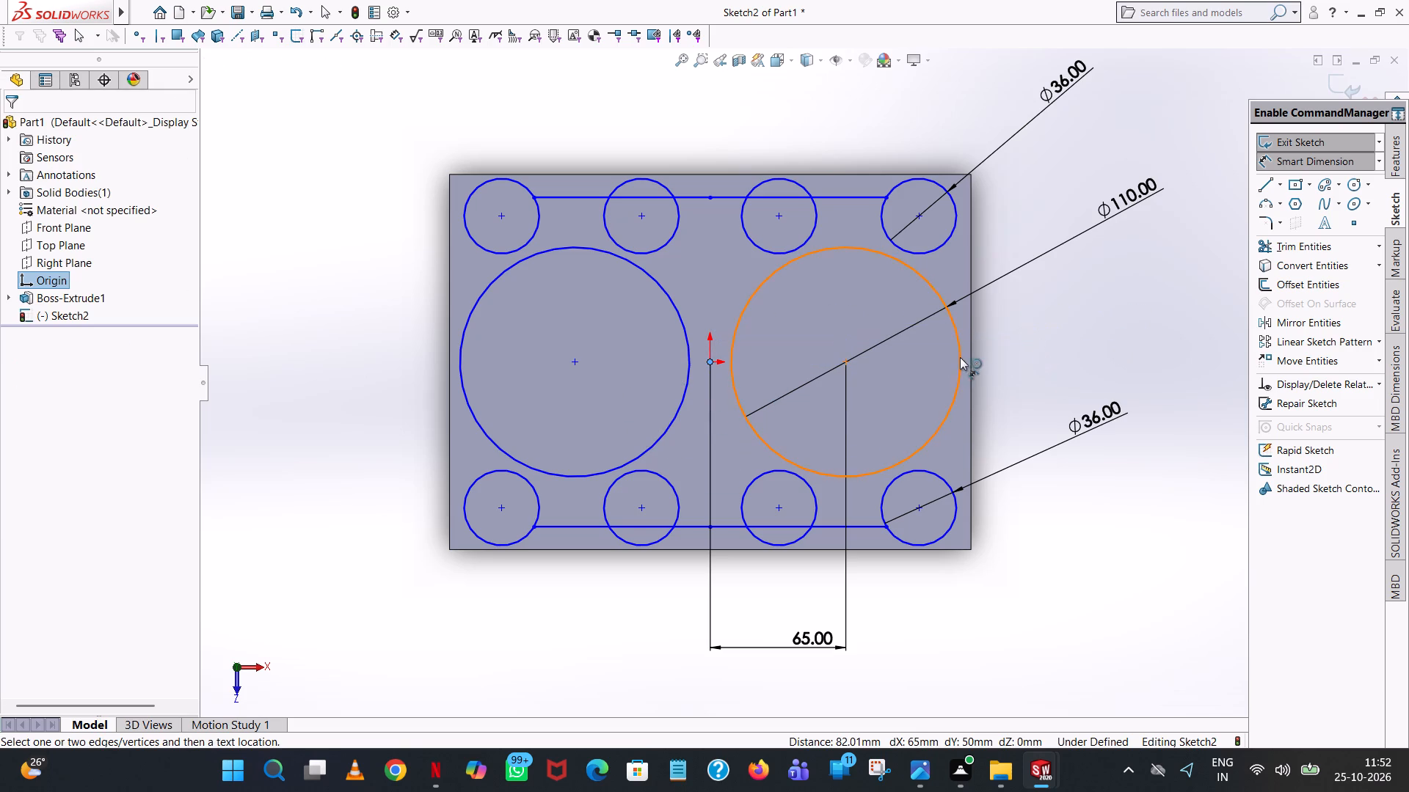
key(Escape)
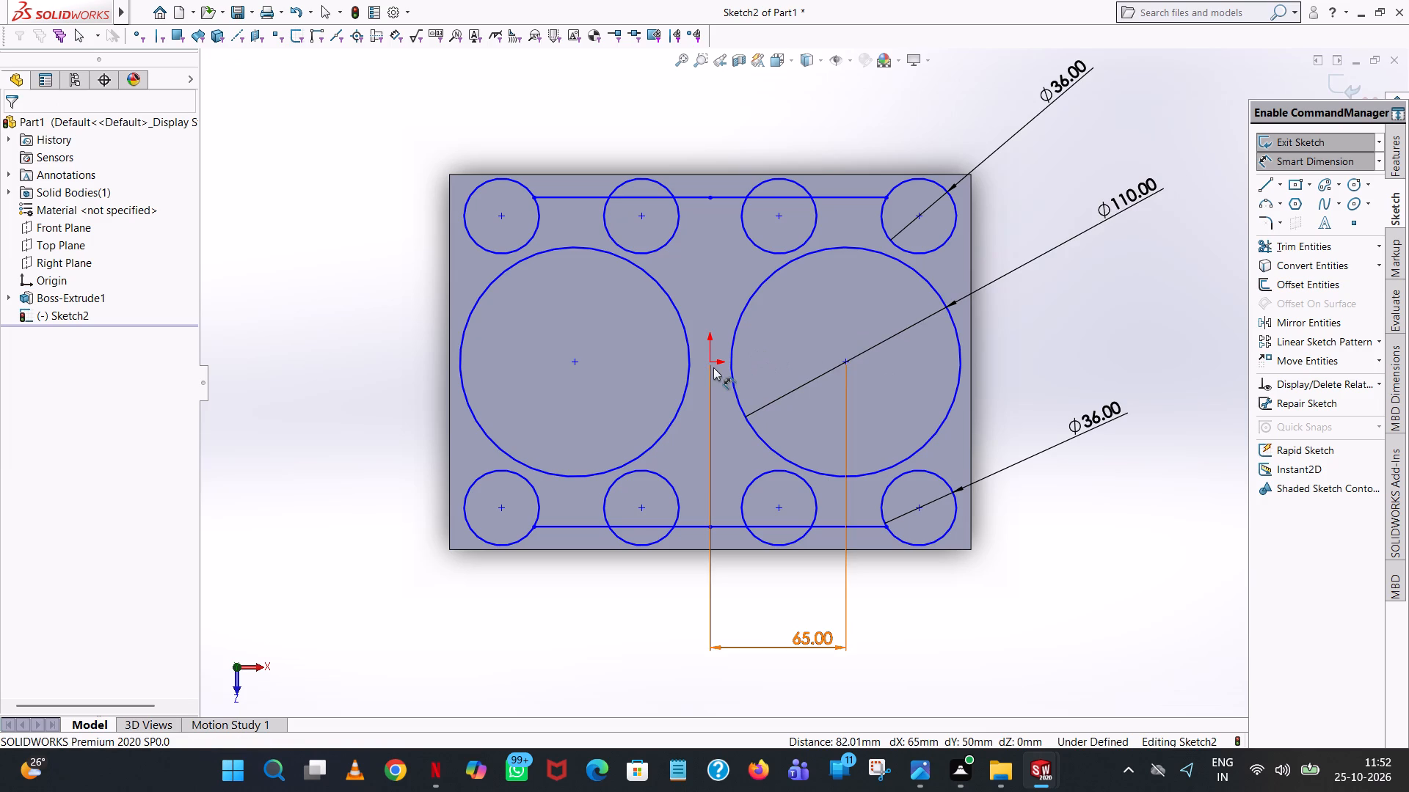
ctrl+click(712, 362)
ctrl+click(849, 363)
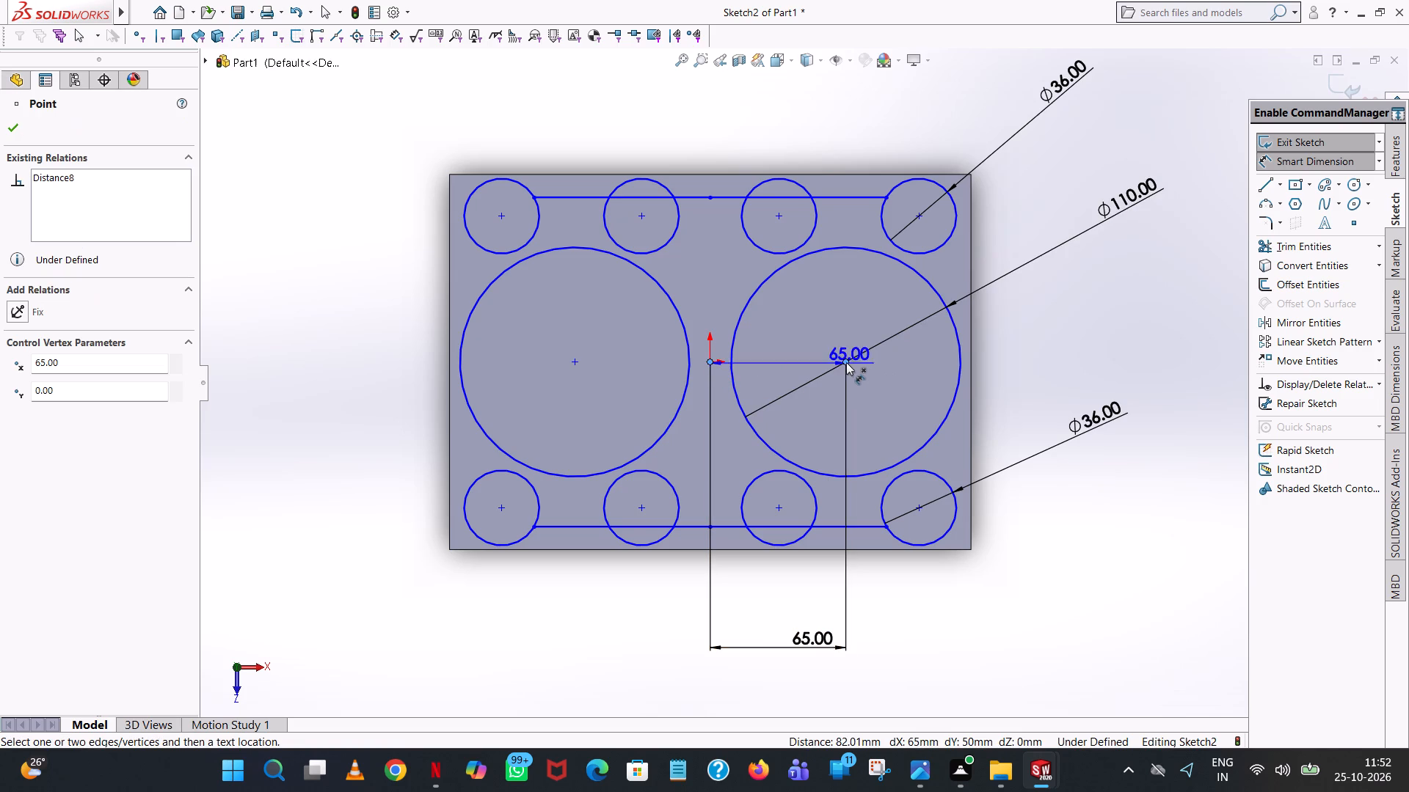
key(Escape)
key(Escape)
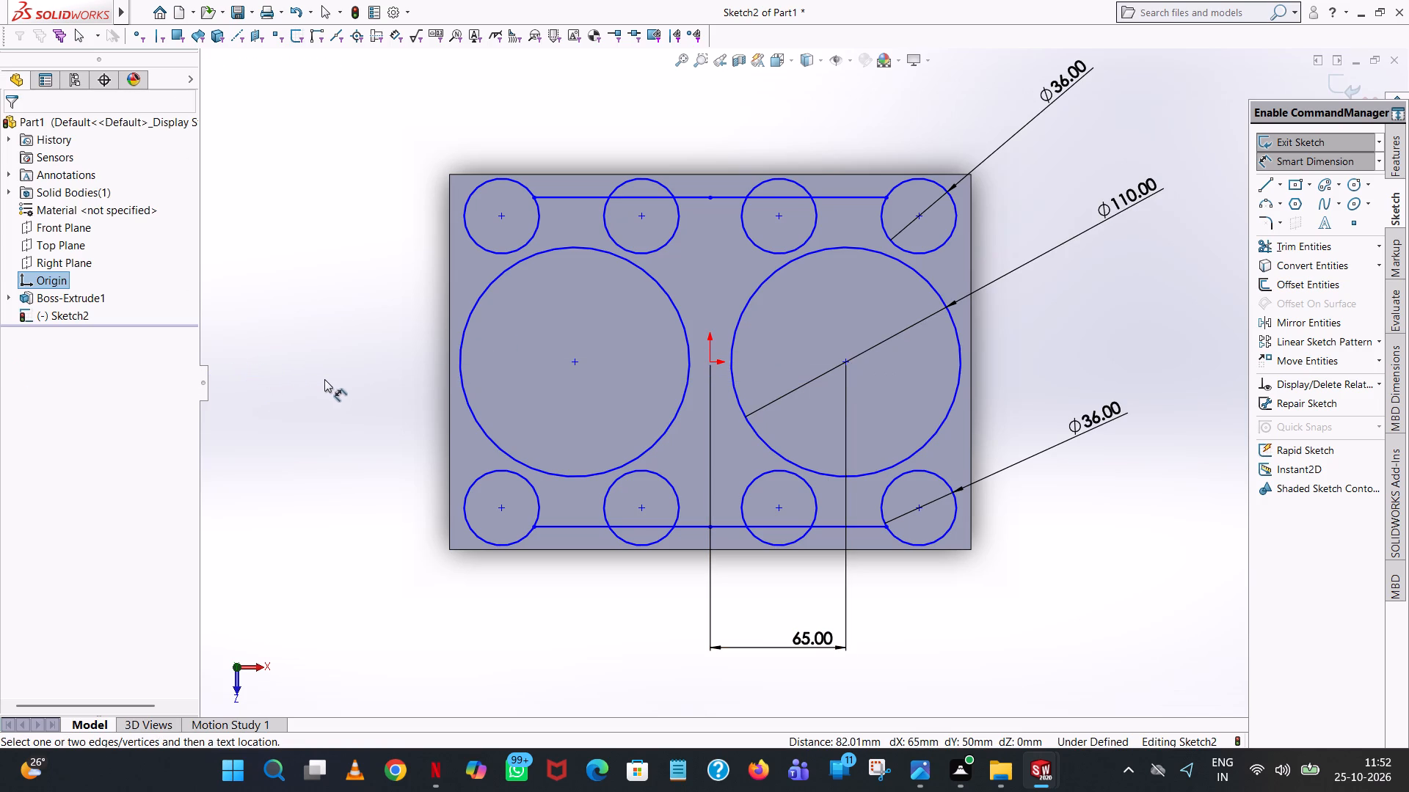
Add a horizontal relation between the origin and the right large circle's centre.
click(1284, 163)
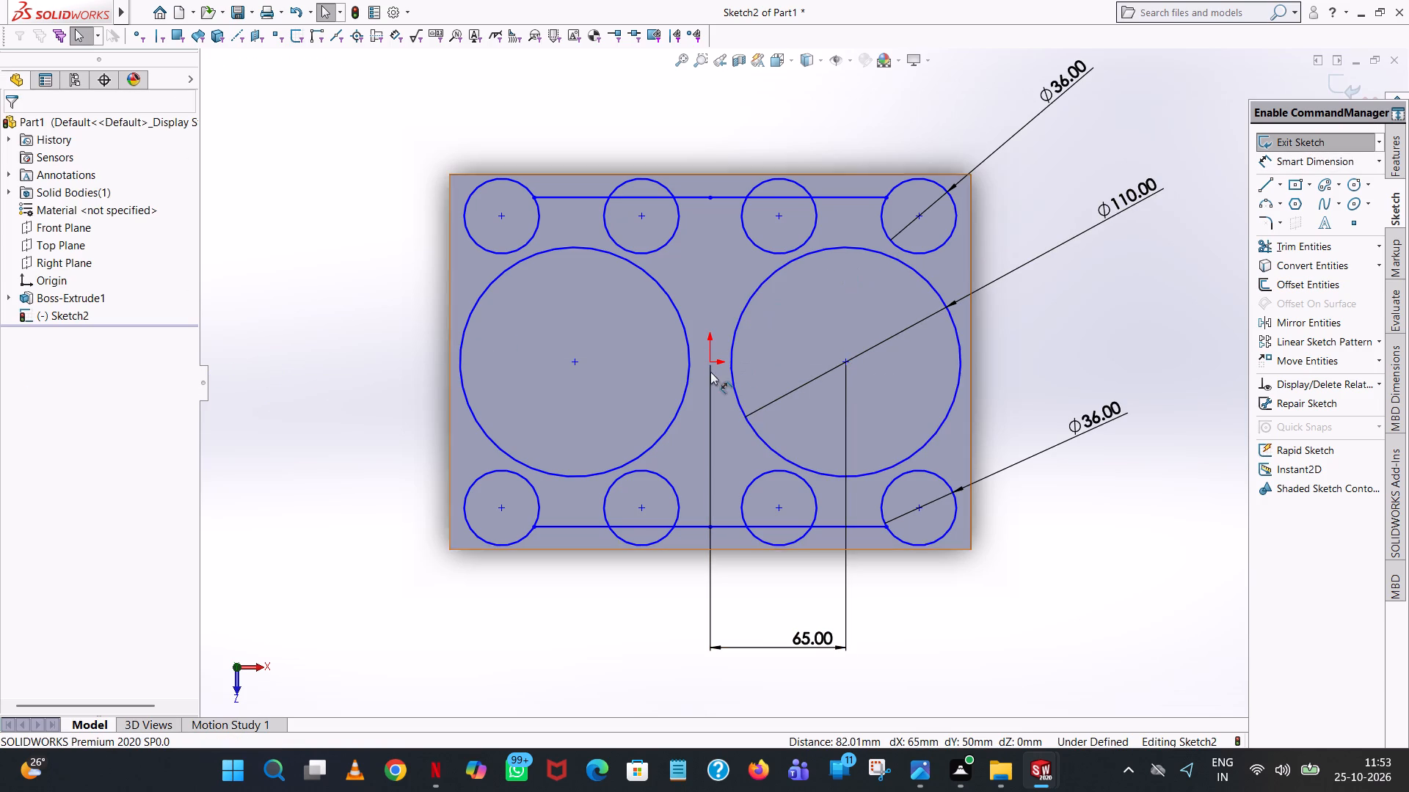
ctrl+click(711, 359)
ctrl+click(840, 361)
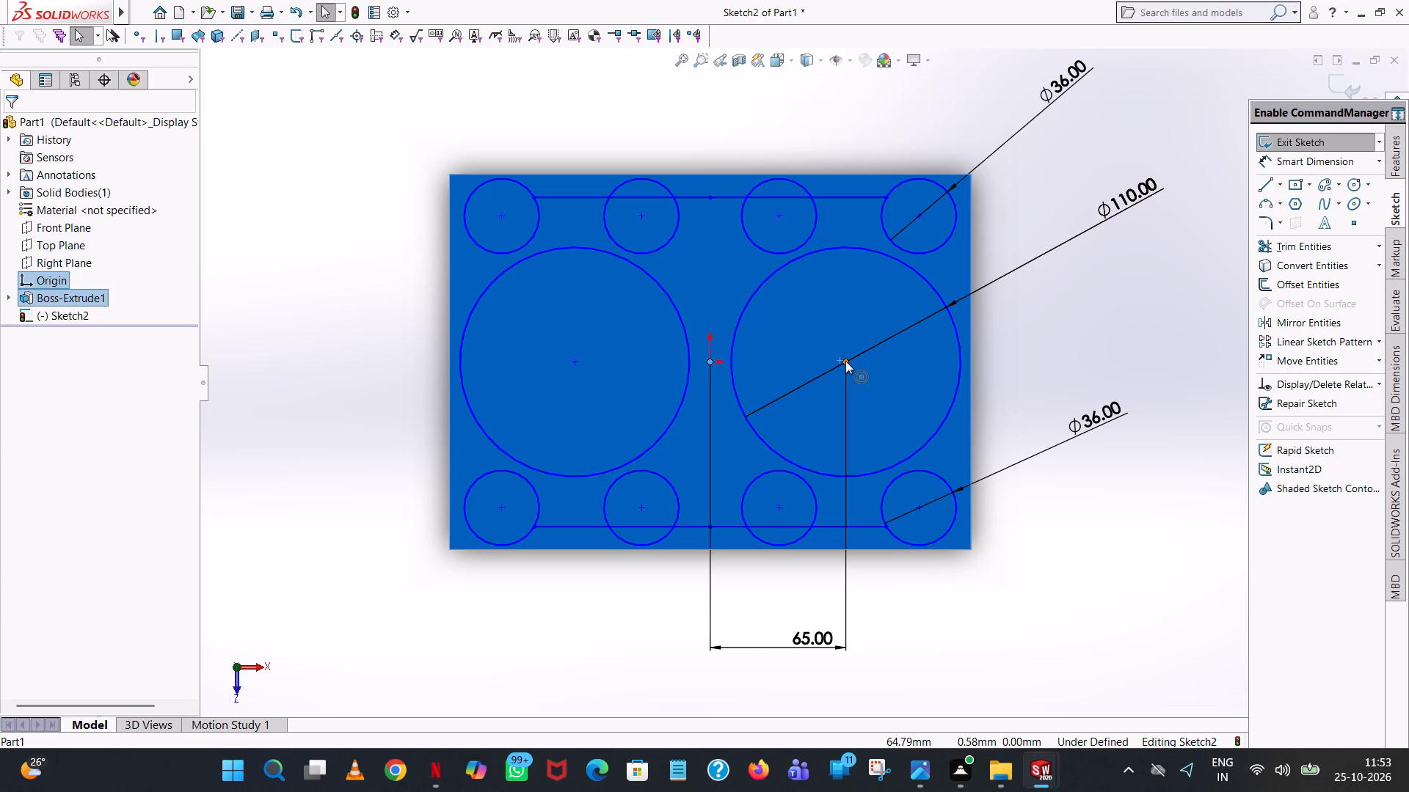
key(Escape)
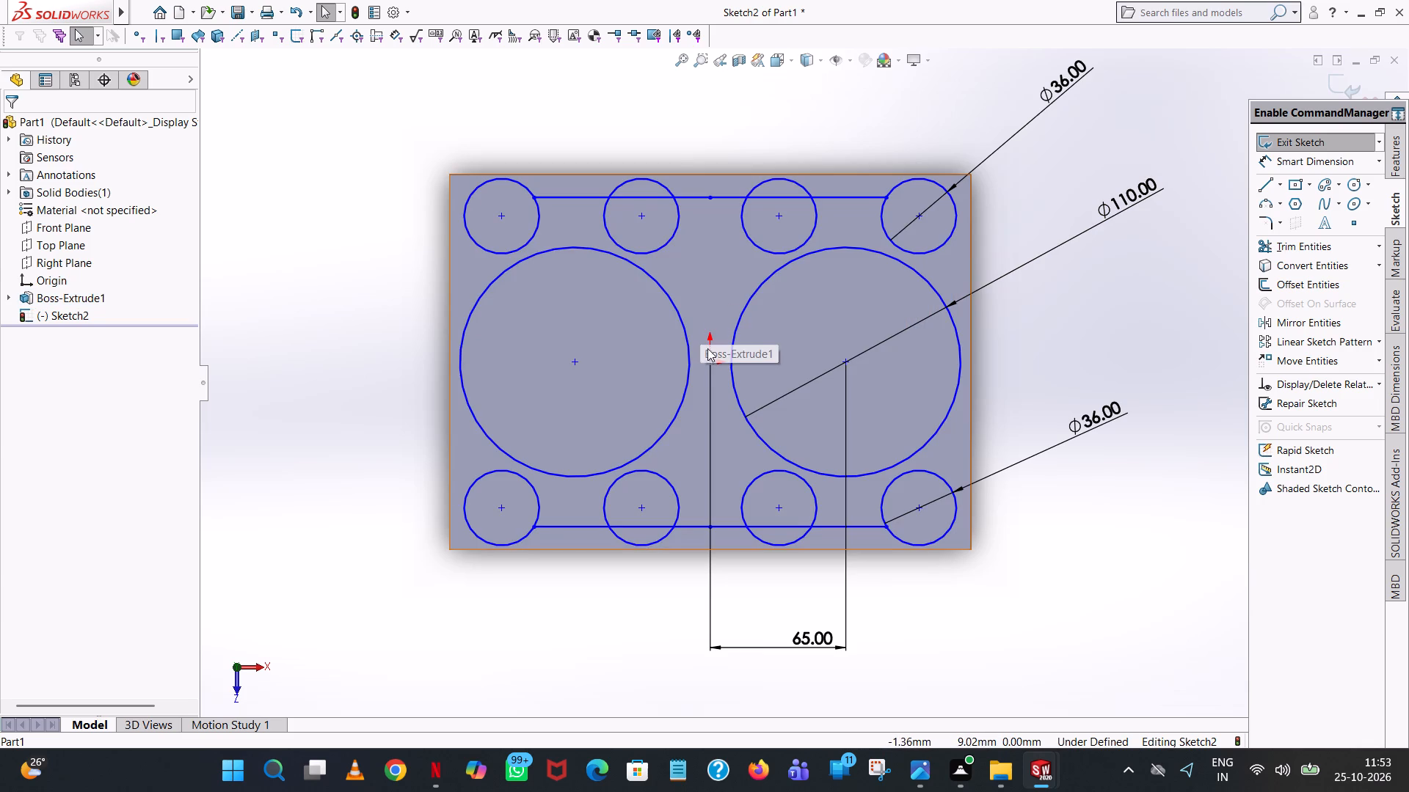
ctrl+click(707, 360)
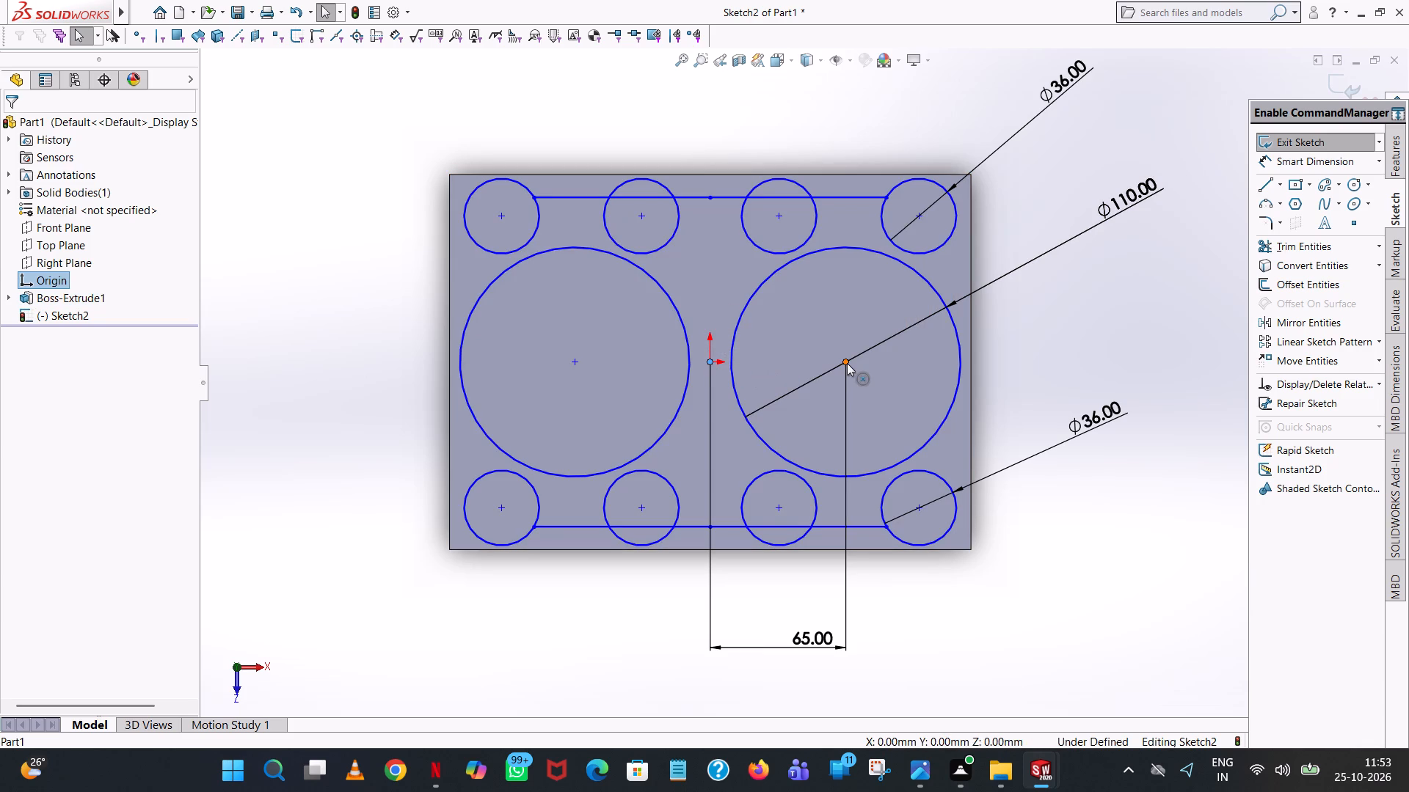
ctrl+click(847, 363)
click(58, 388)
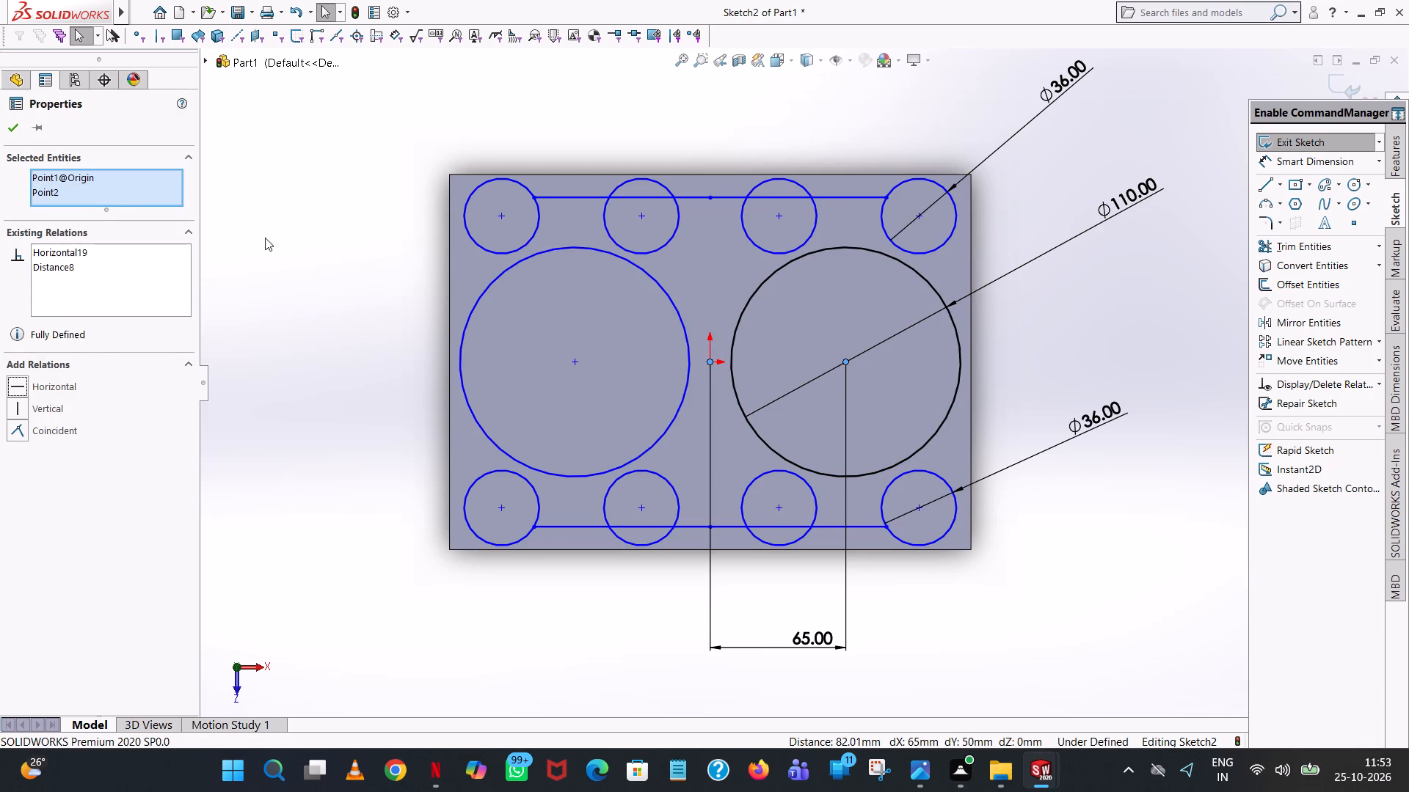
click(423, 113)
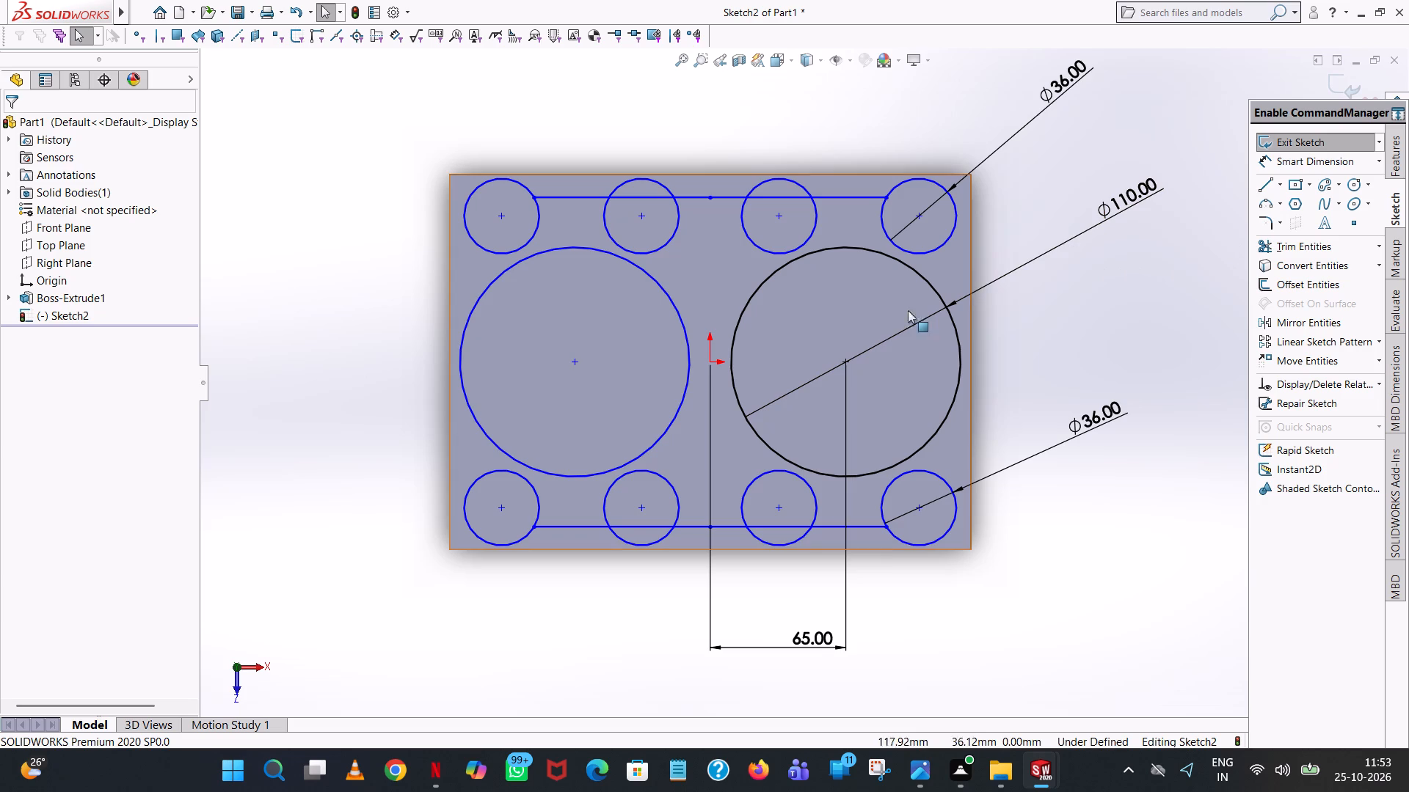
Add a horizontal relation between the left large circle's centre and the origin.
ctrl+click(574, 364)
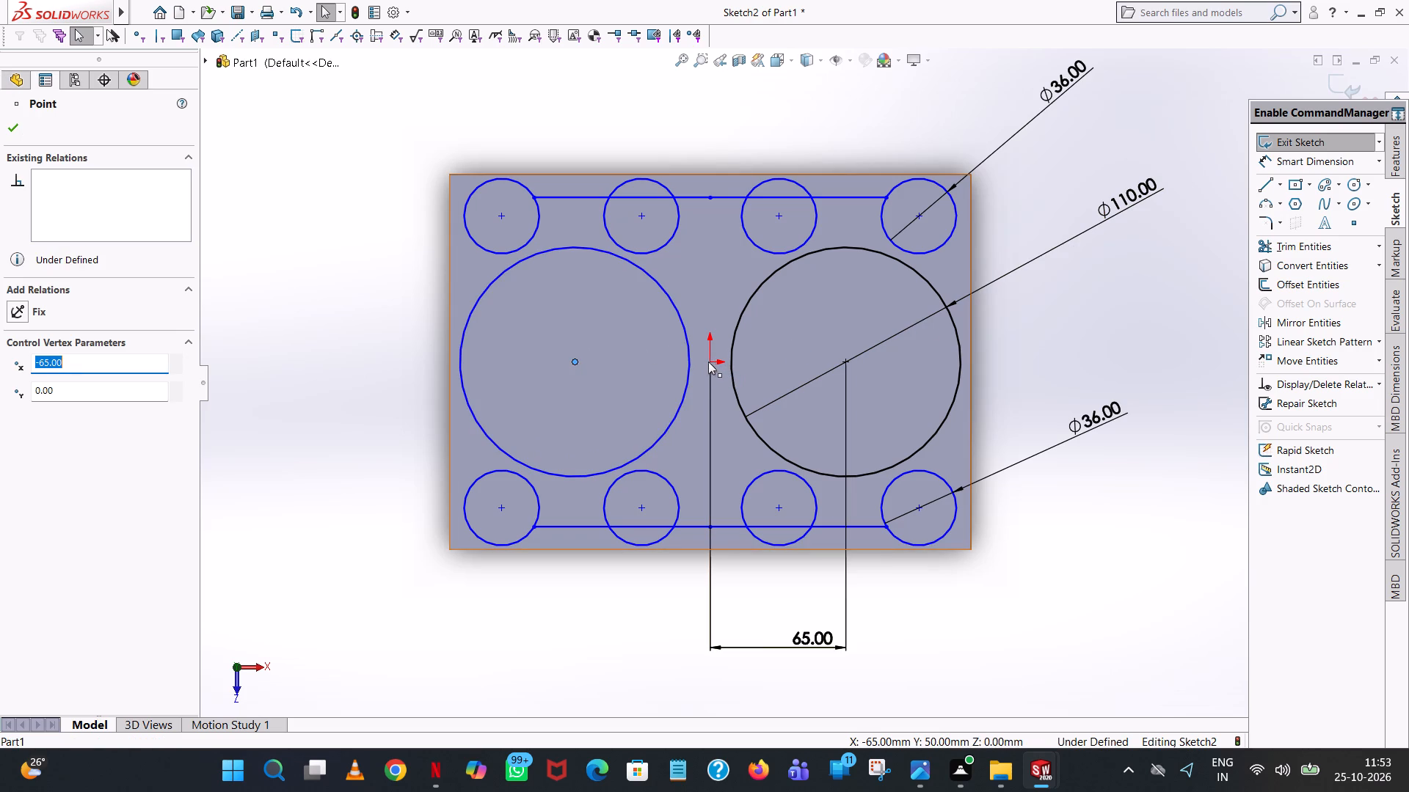
ctrl+click(711, 362)
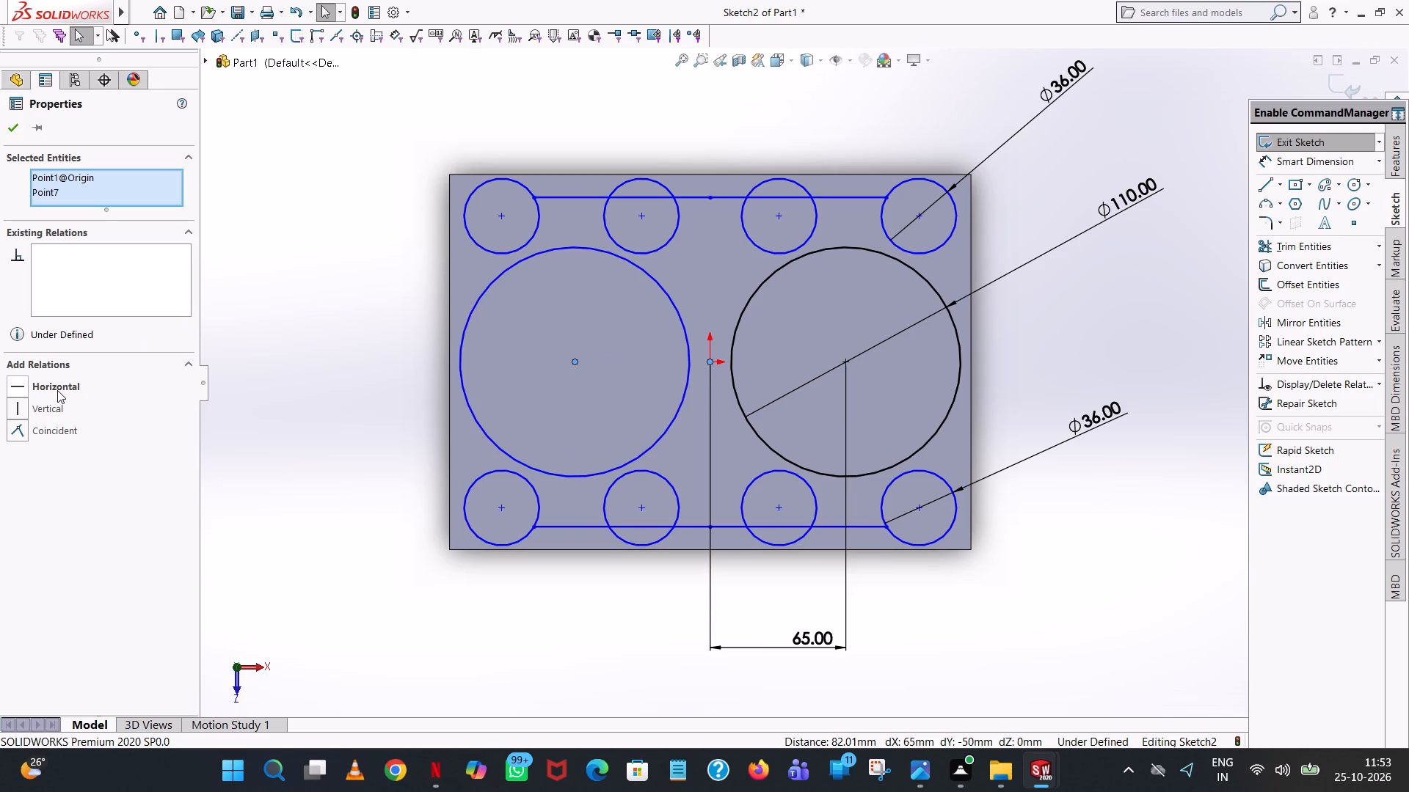
click(57, 390)
click(14, 123)
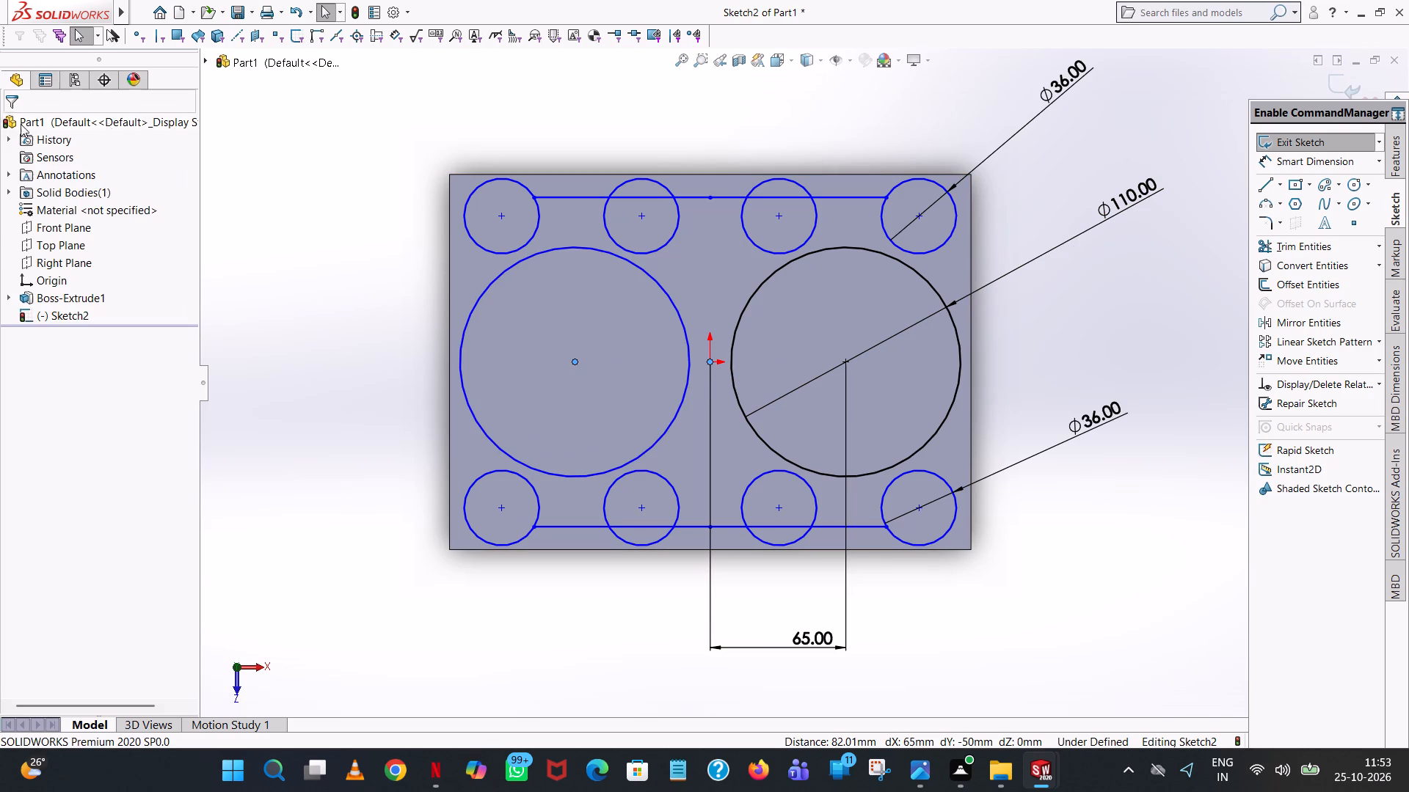
Dimension the left large circle's diameter.
click(1339, 157)
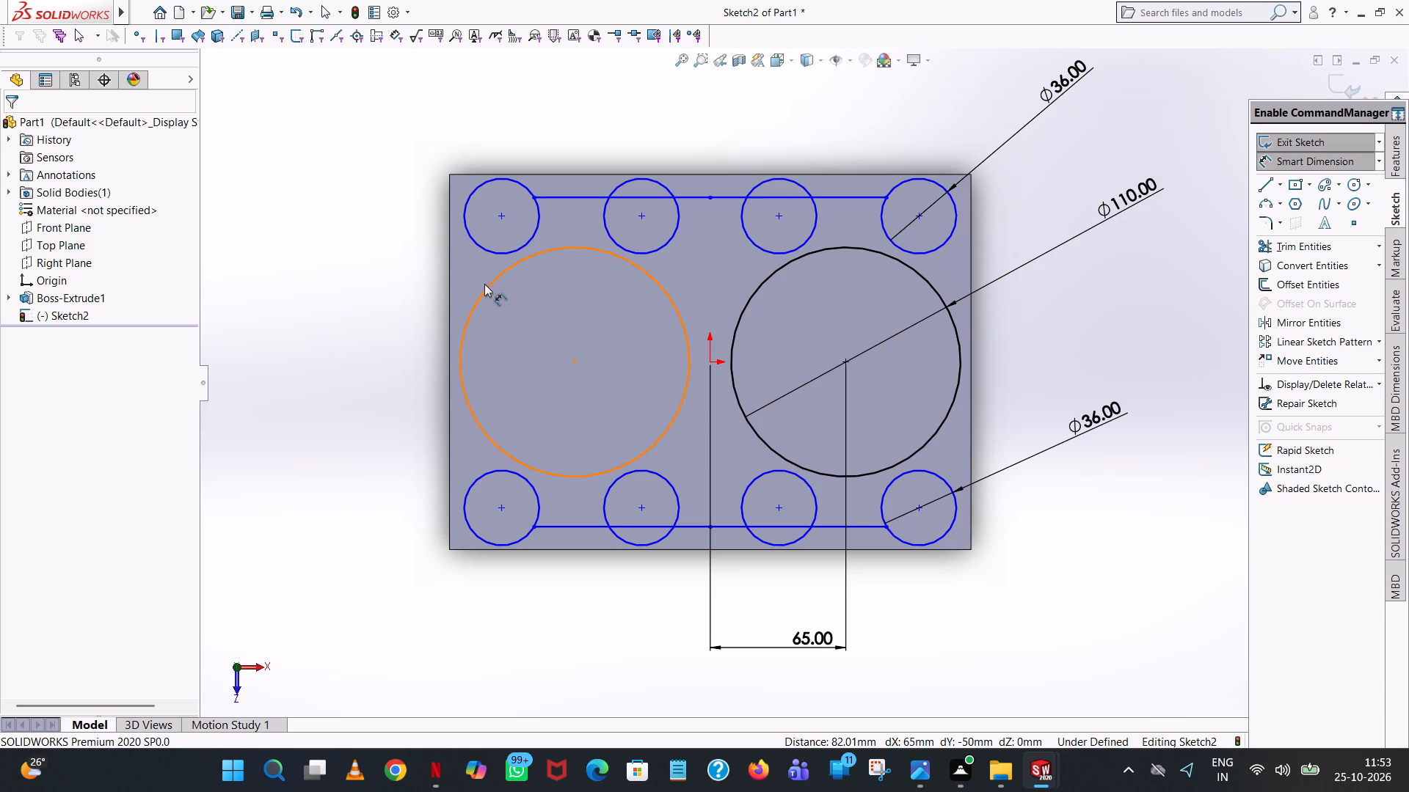
click(478, 293)
click(326, 275)
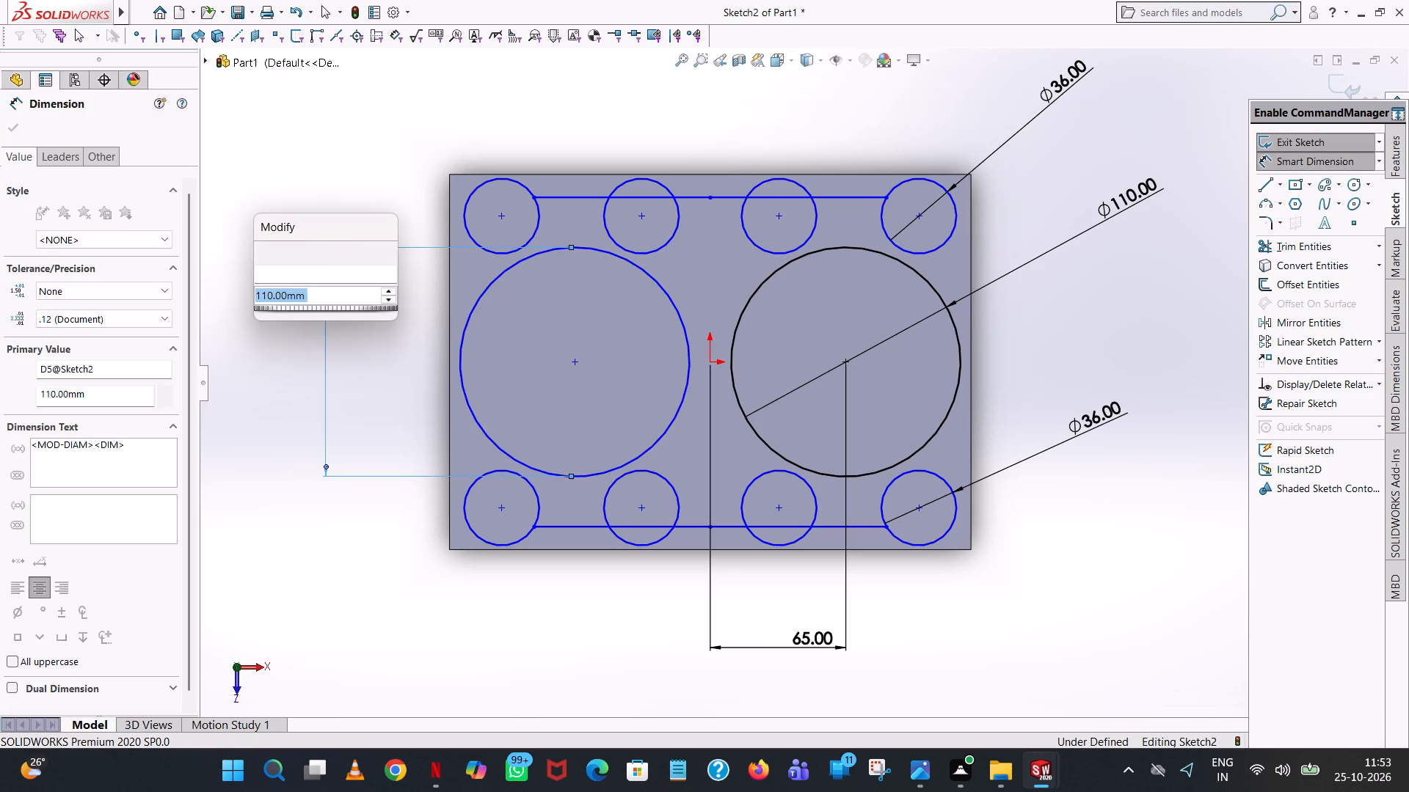
click(254, 246)
click(369, 84)
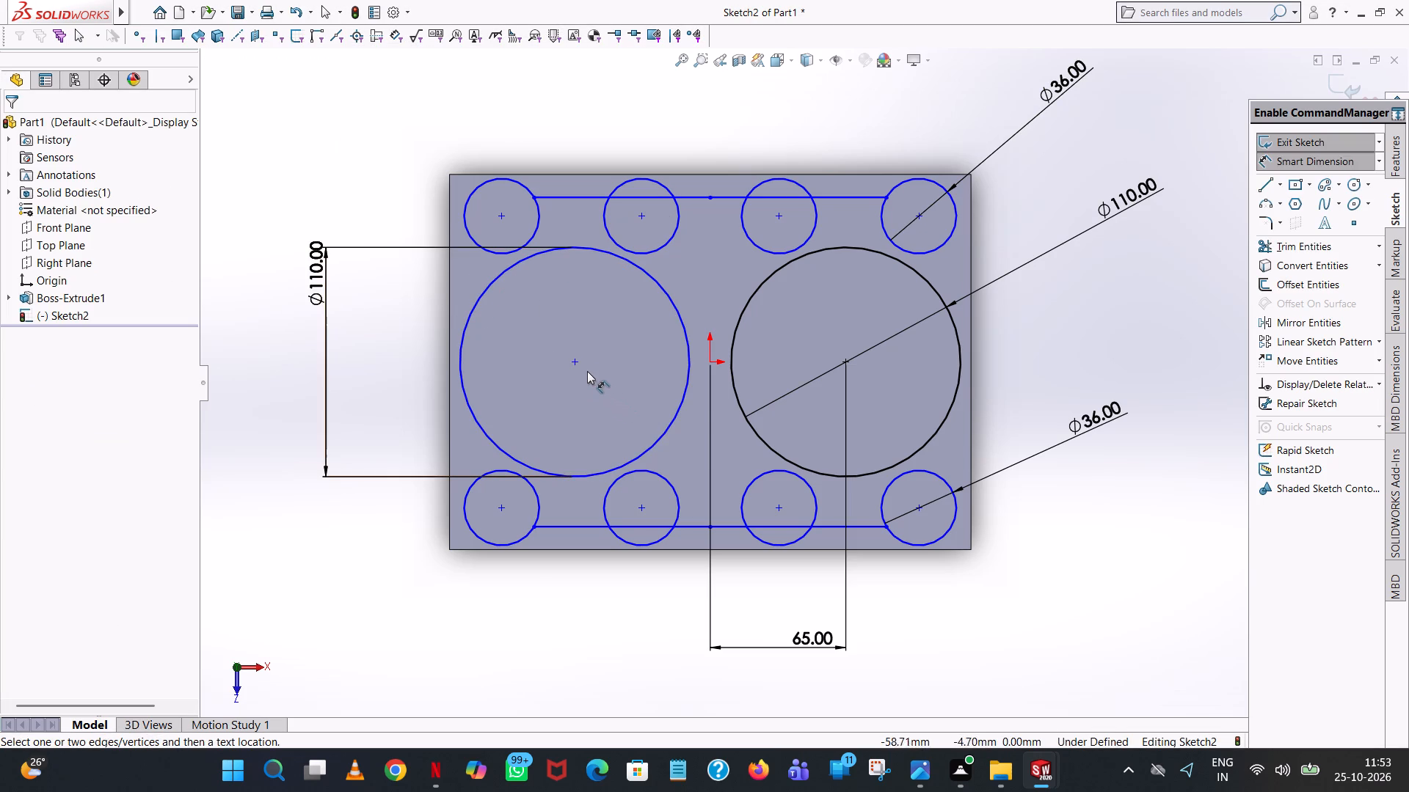
Dimension the horizontal distance from the left large circle's centre to the origin.
click(572, 364)
click(704, 362)
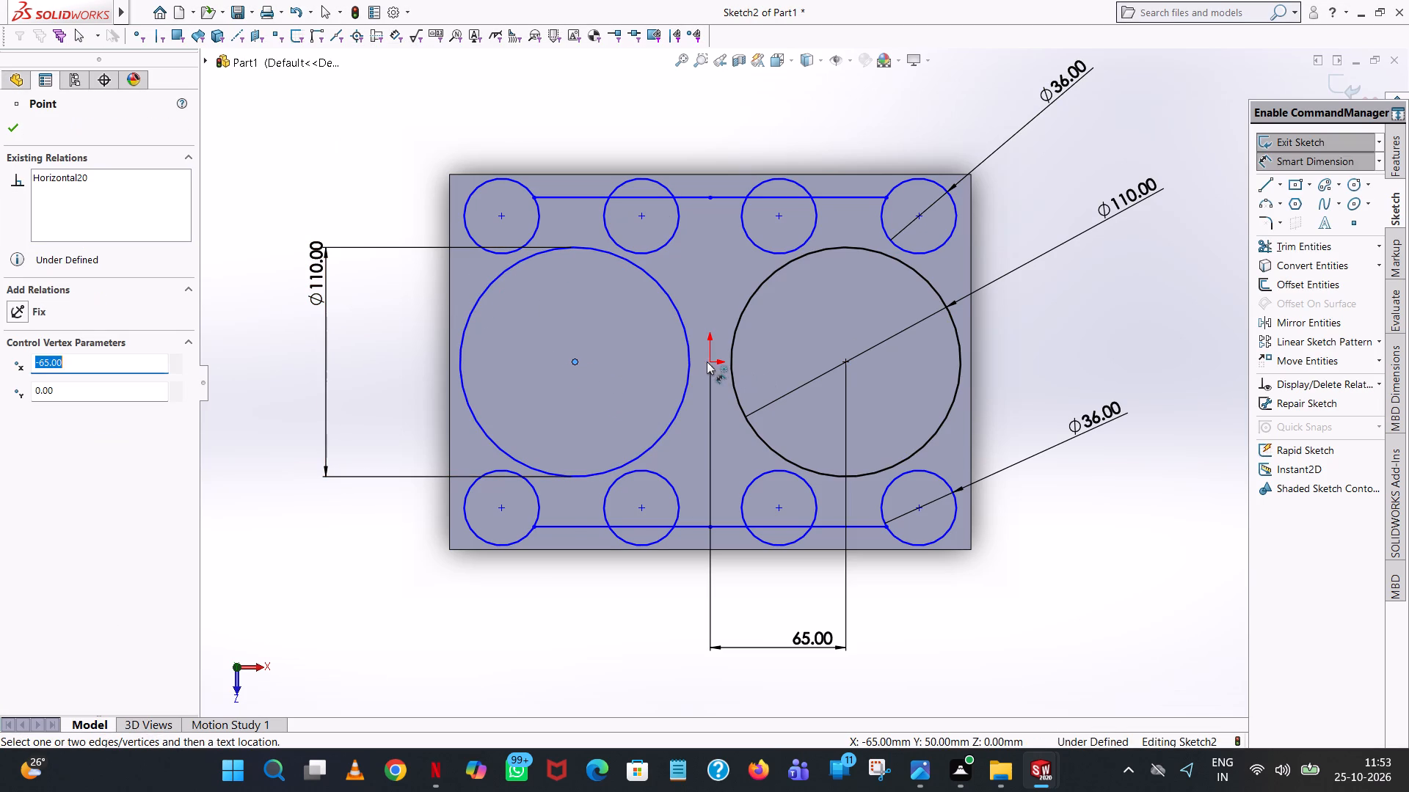
click(710, 362)
click(681, 635)
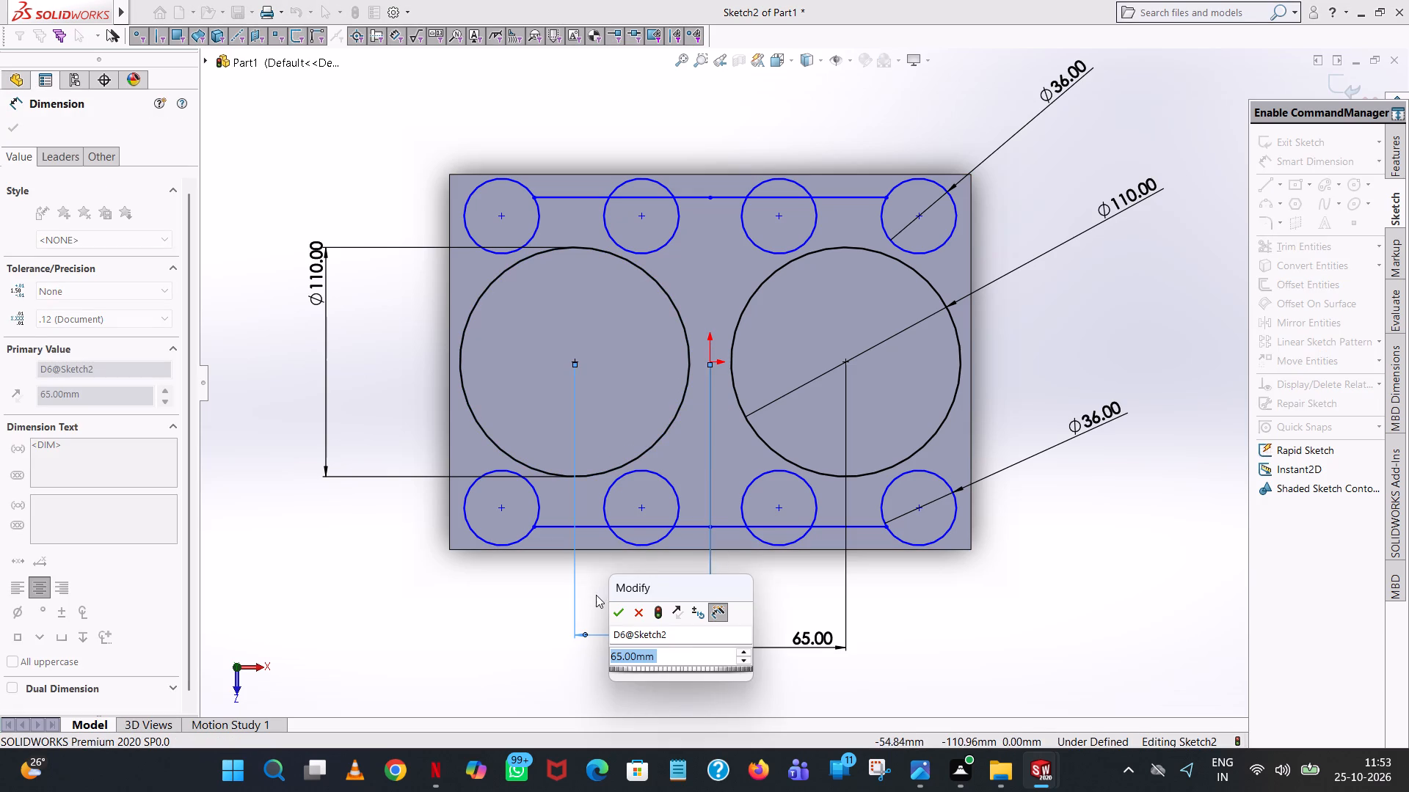
click(615, 612)
click(1037, 207)
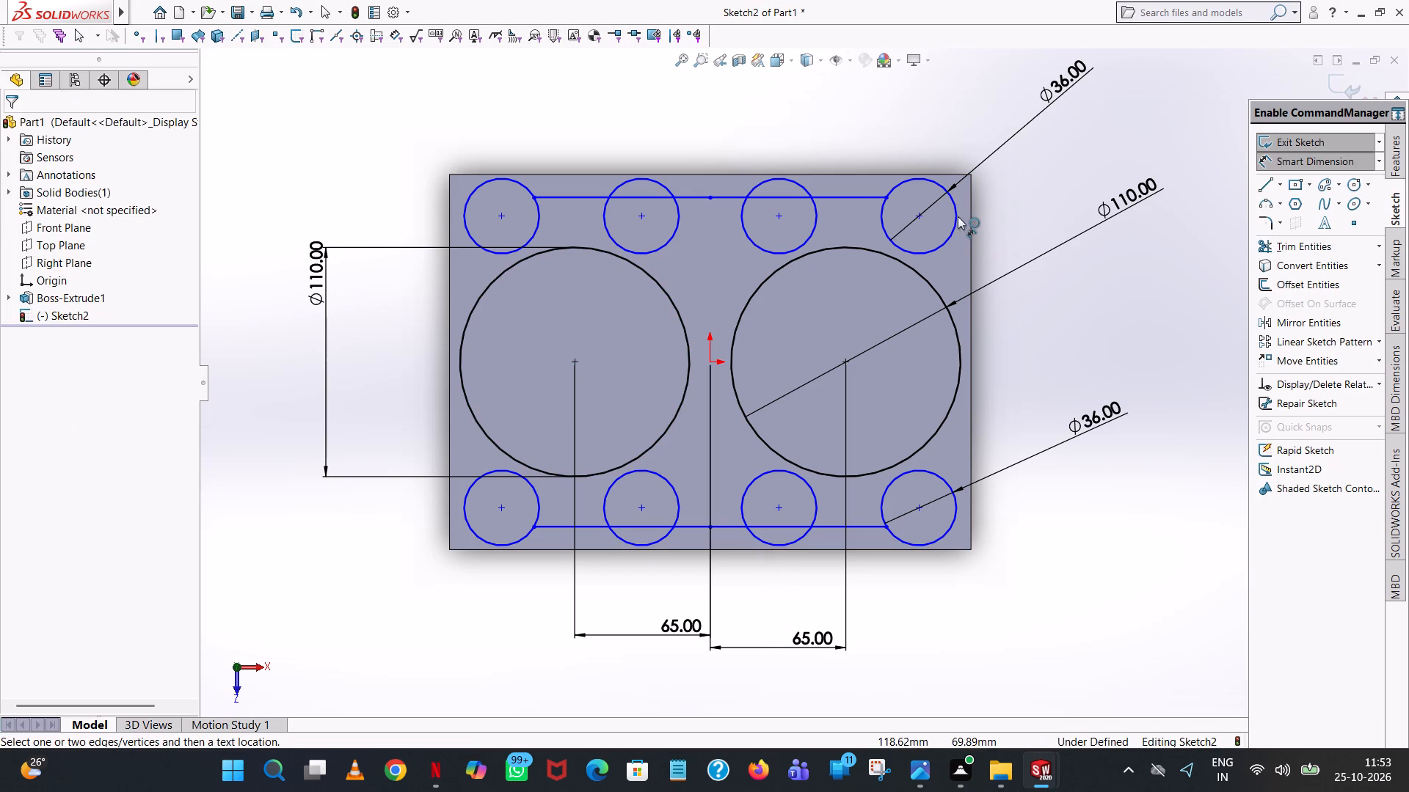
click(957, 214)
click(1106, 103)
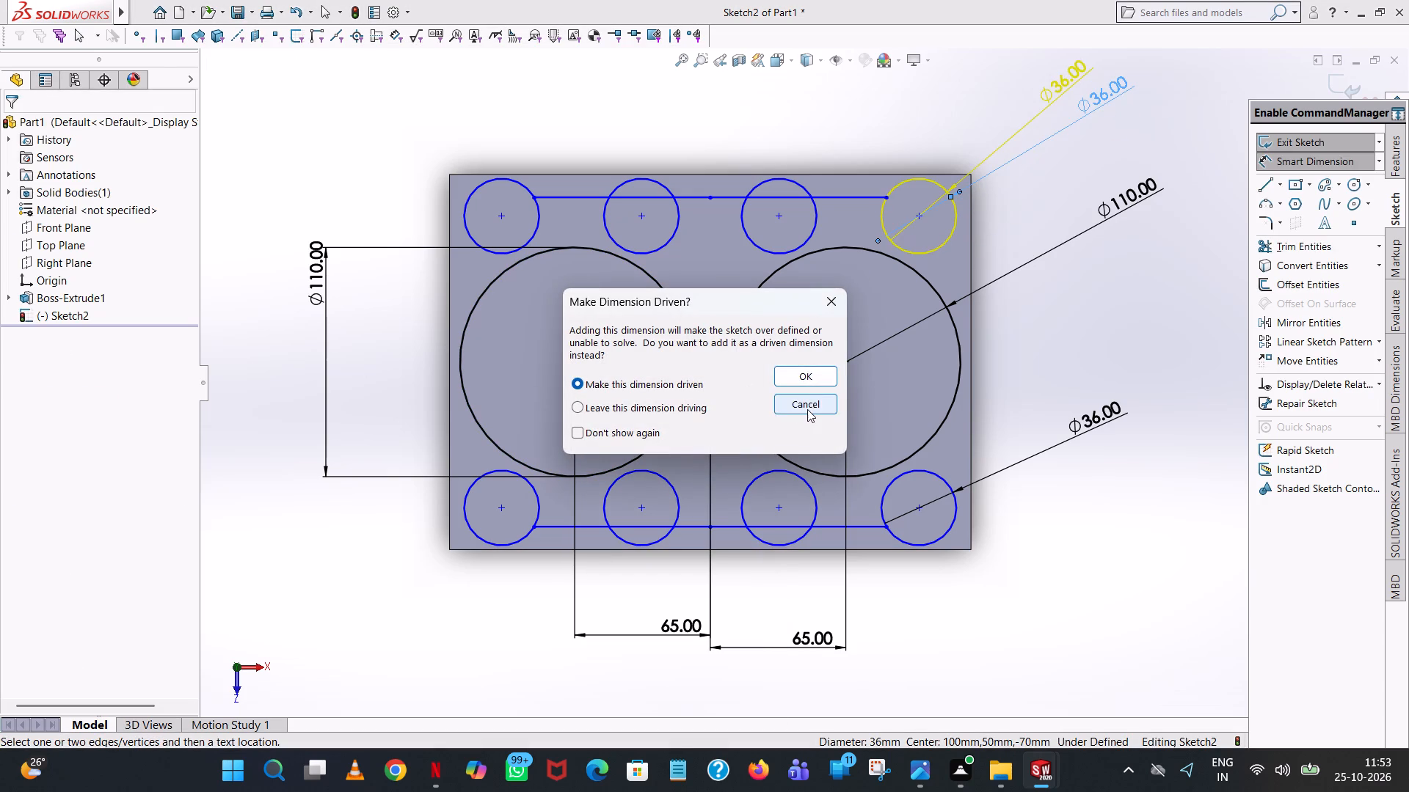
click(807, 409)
Dimension the vertical distance between the centres of the upper rightmost small circle and the right large circle.
click(917, 216)
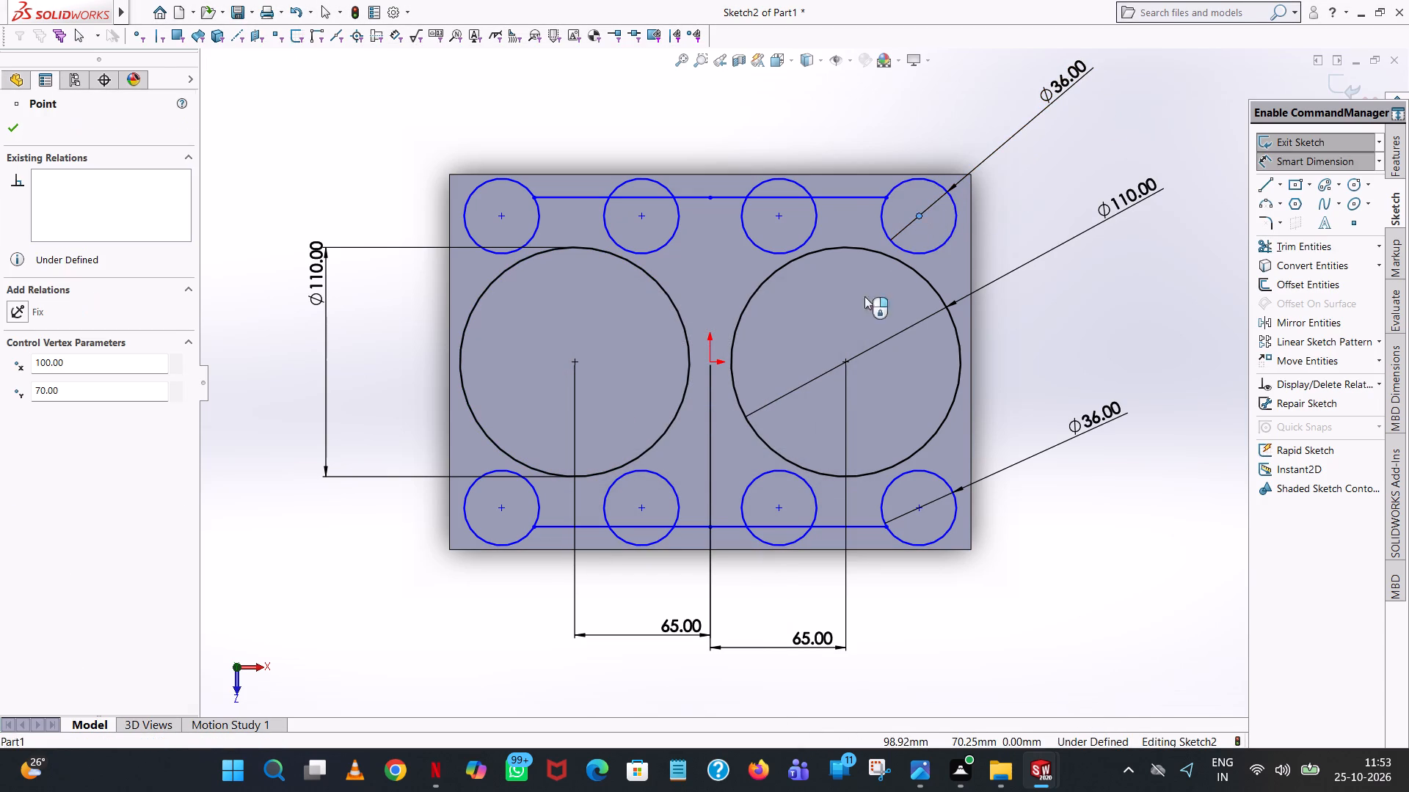
click(842, 359)
click(1129, 298)
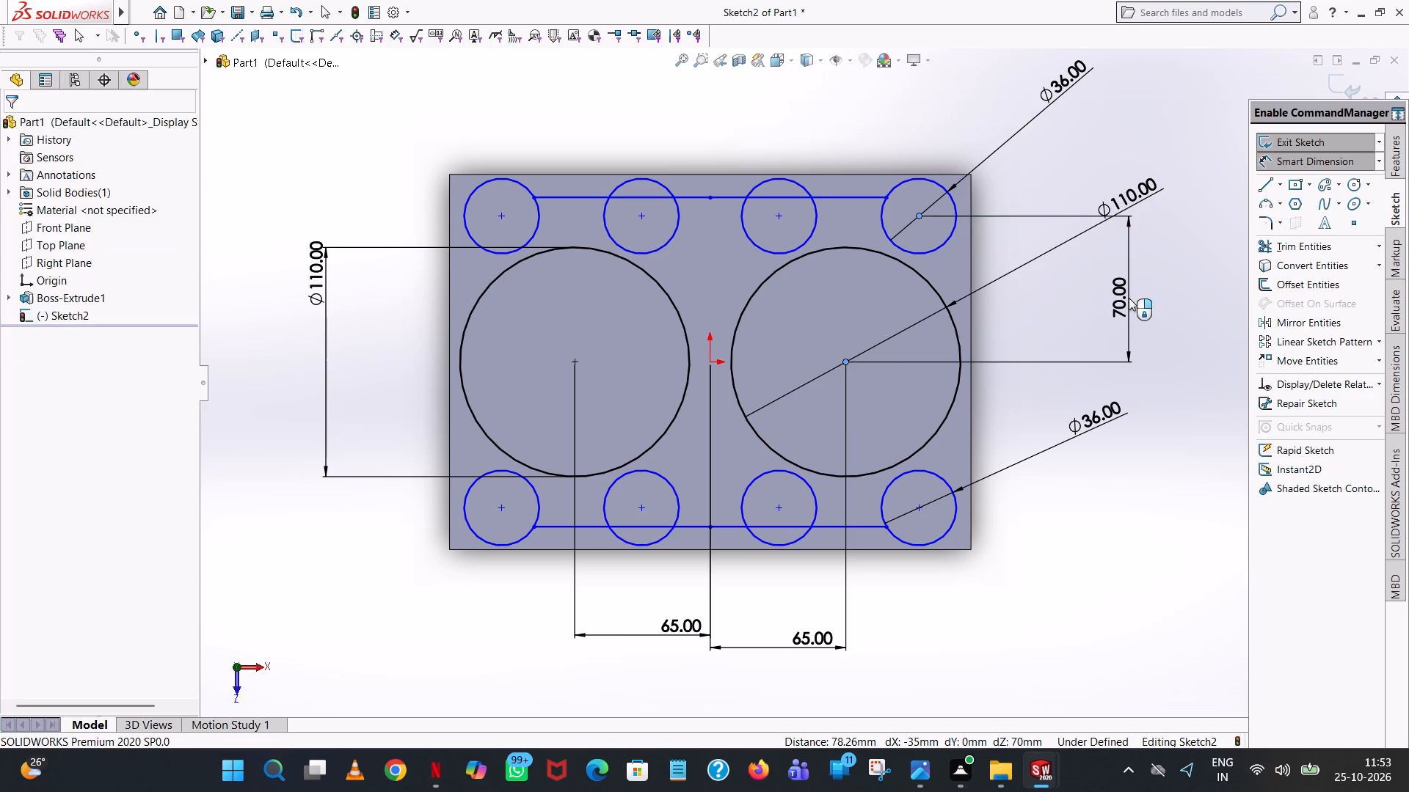
click(1063, 276)
click(1201, 107)
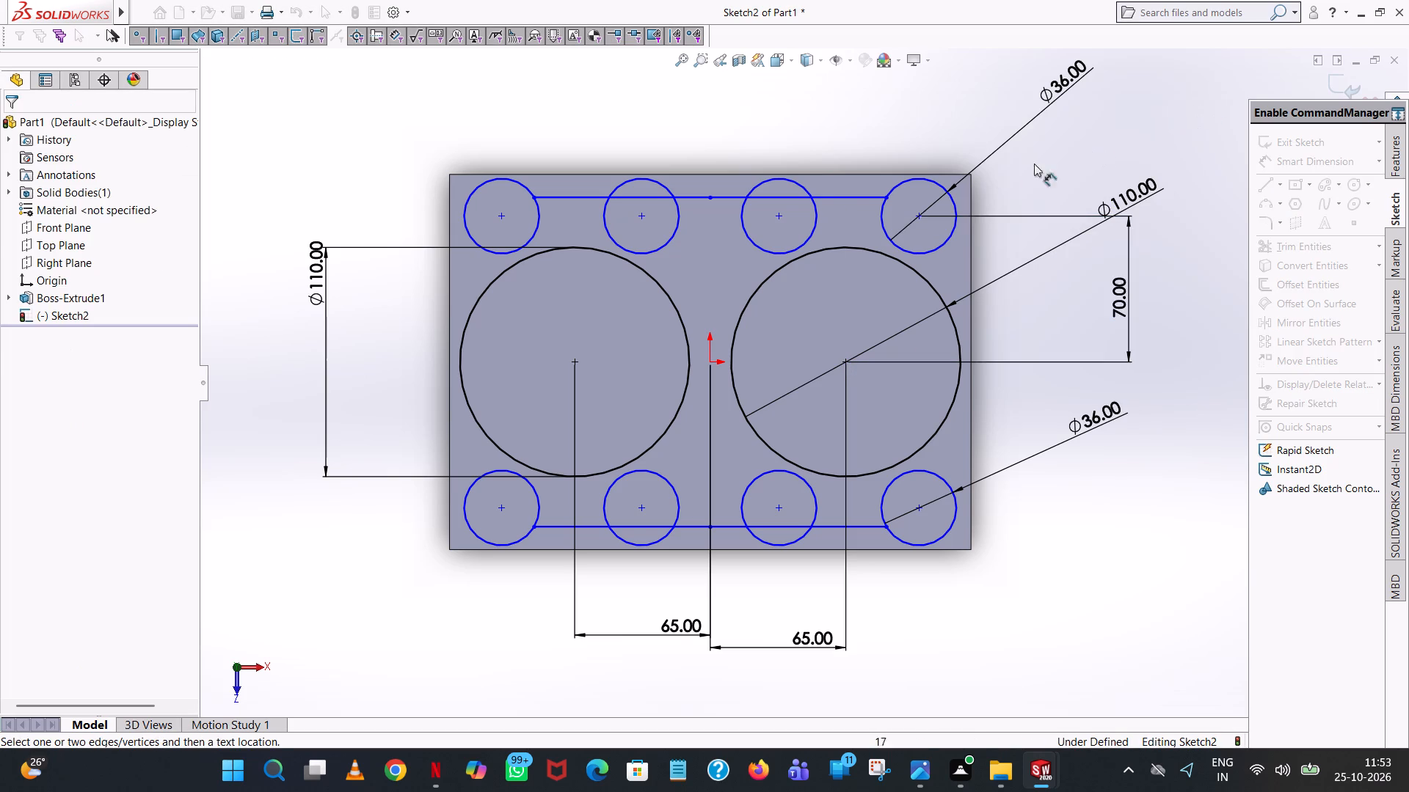
Dimension the horizontal distance between the centres of the upper rightmost small circle and the right large circle.
click(918, 216)
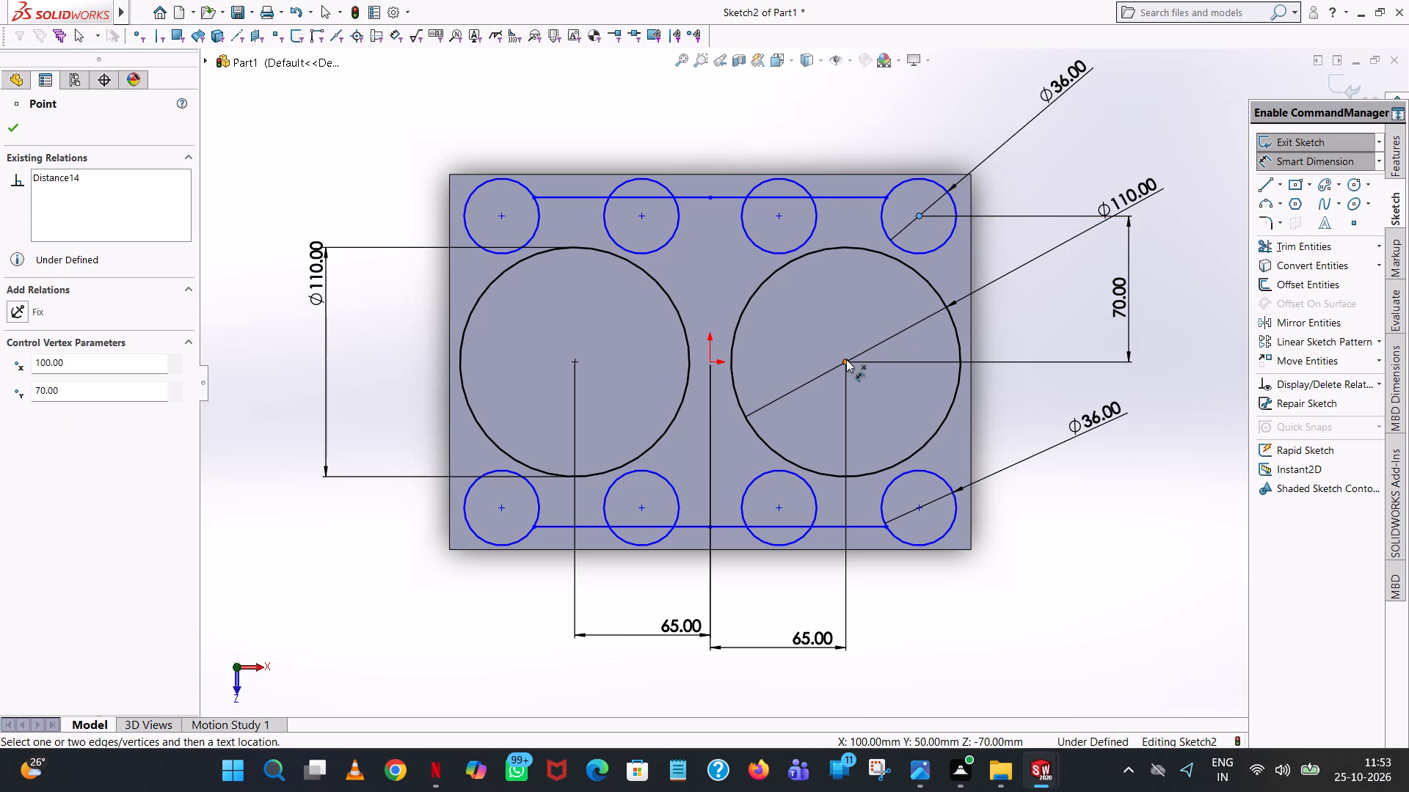
click(846, 359)
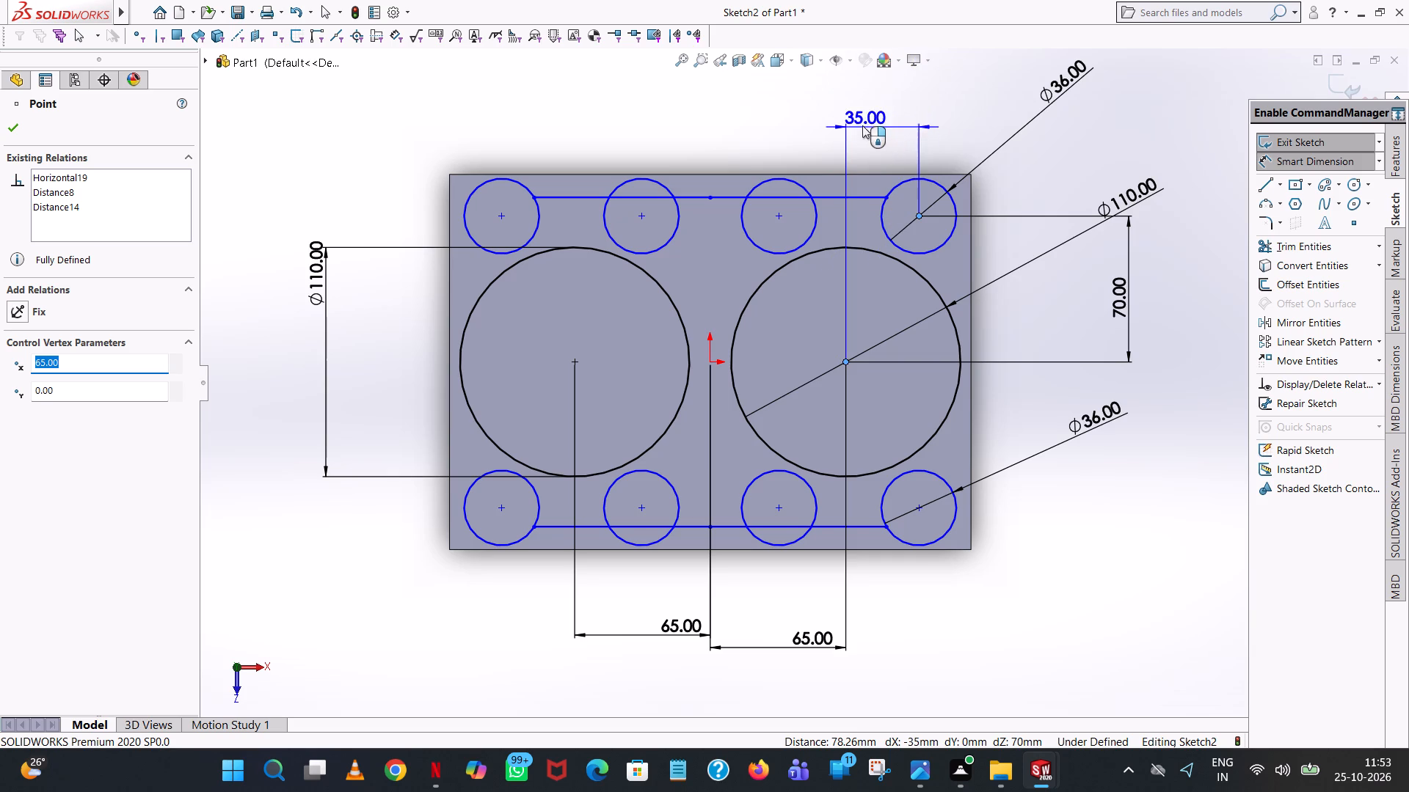
click(859, 112)
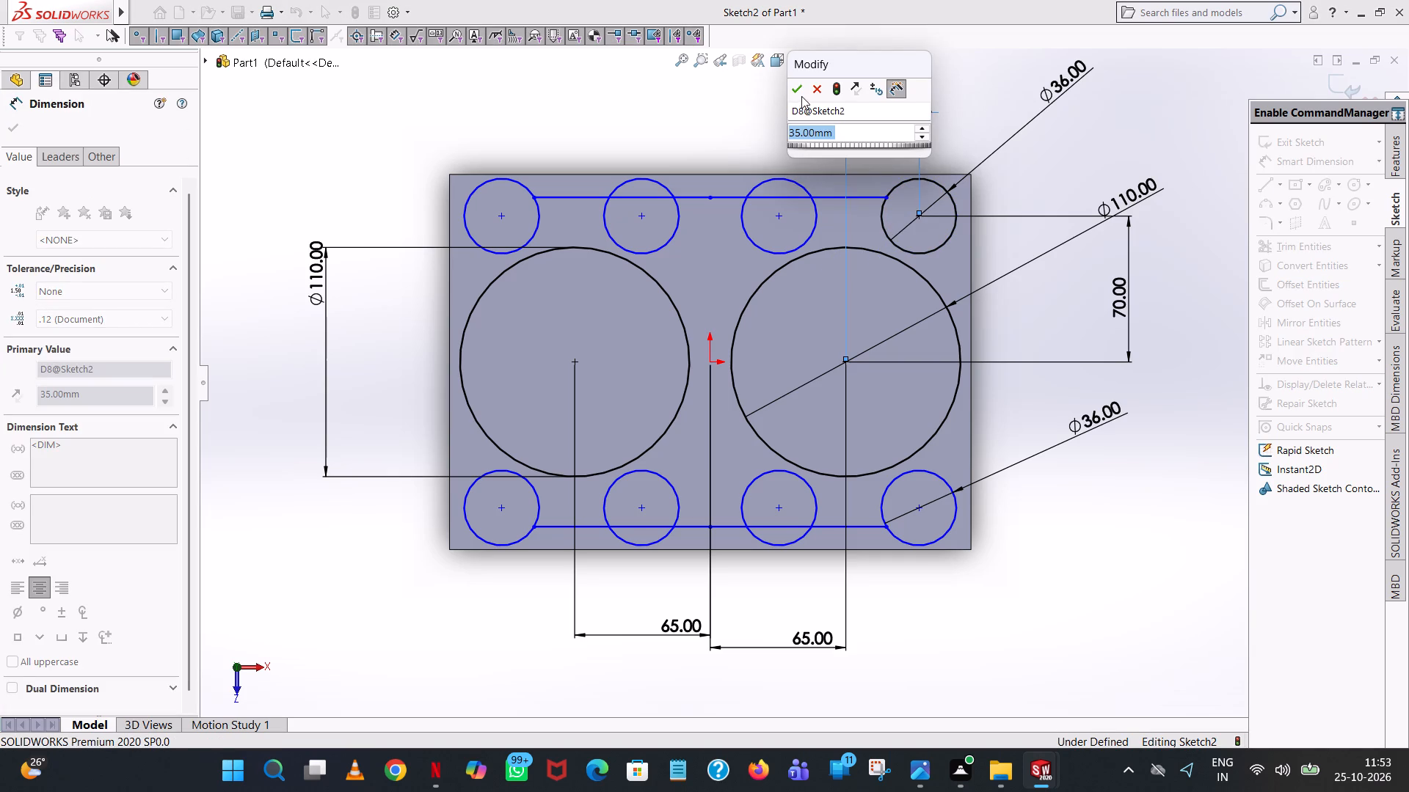
click(798, 87)
click(665, 111)
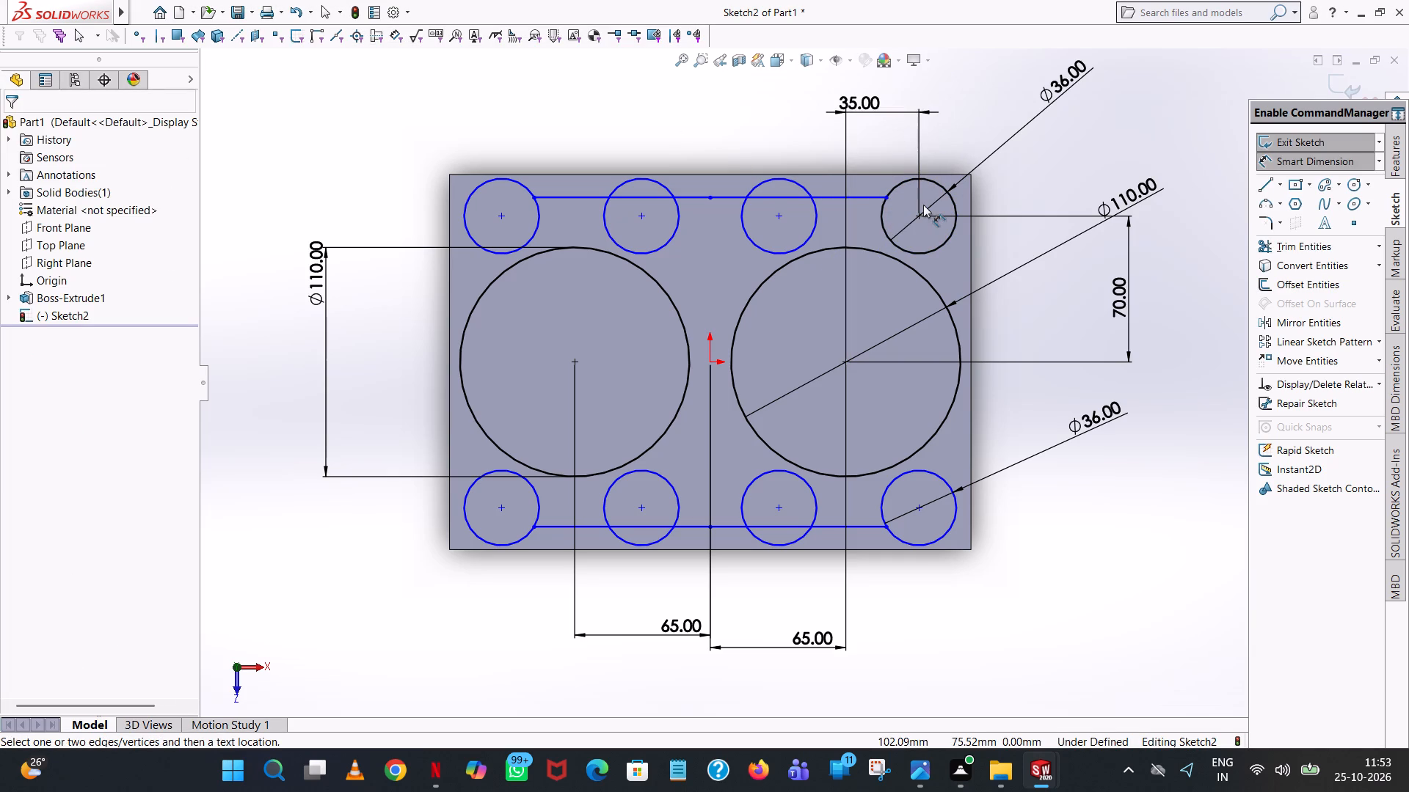
Dimension the horizontal distance between the centres of the lower rightmost small circle and the right large circle.
click(918, 510)
click(845, 358)
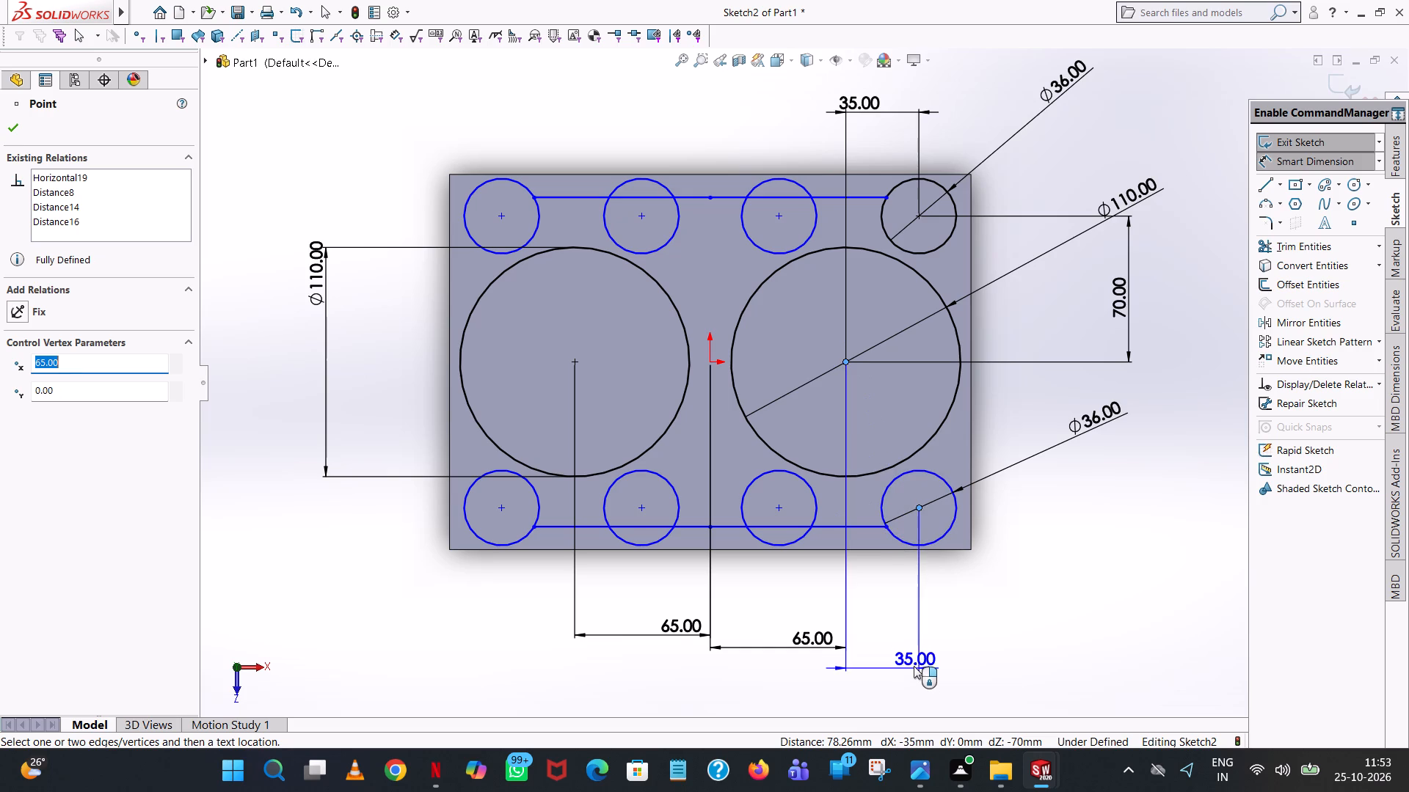
click(914, 666)
click(845, 642)
click(1066, 580)
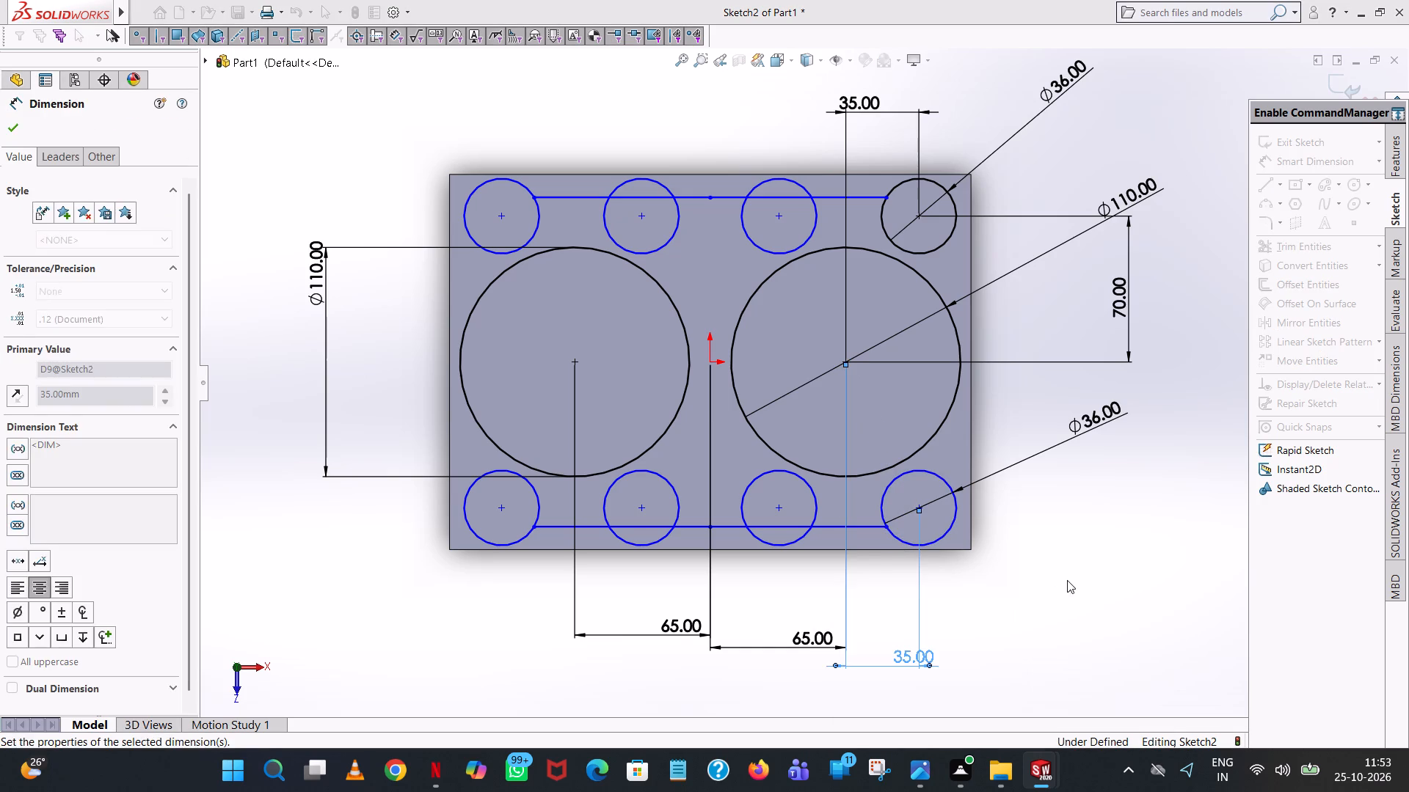
Dimension the vertical distance between the centres of the lower rightmost small circle and the right large circle.
click(917, 507)
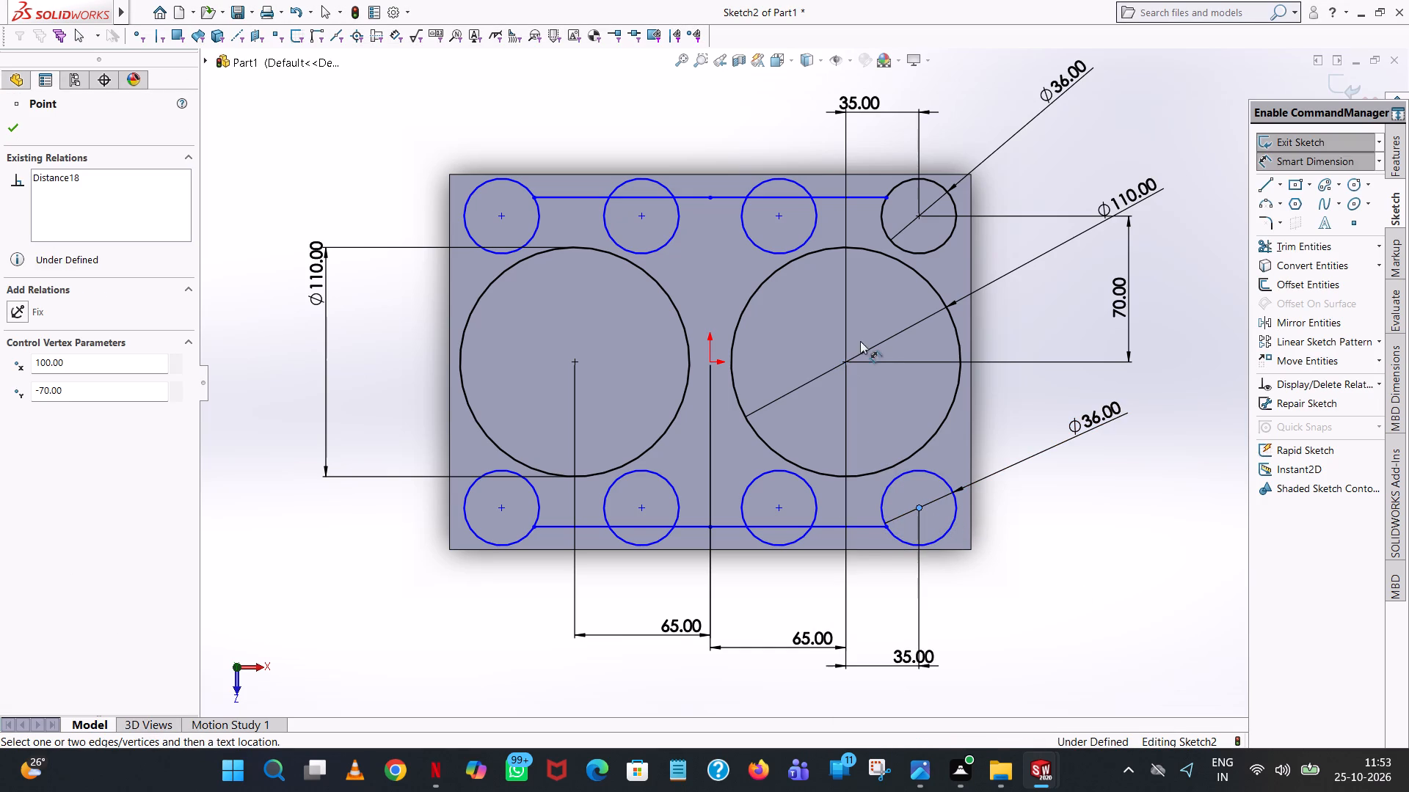
click(845, 362)
click(1119, 406)
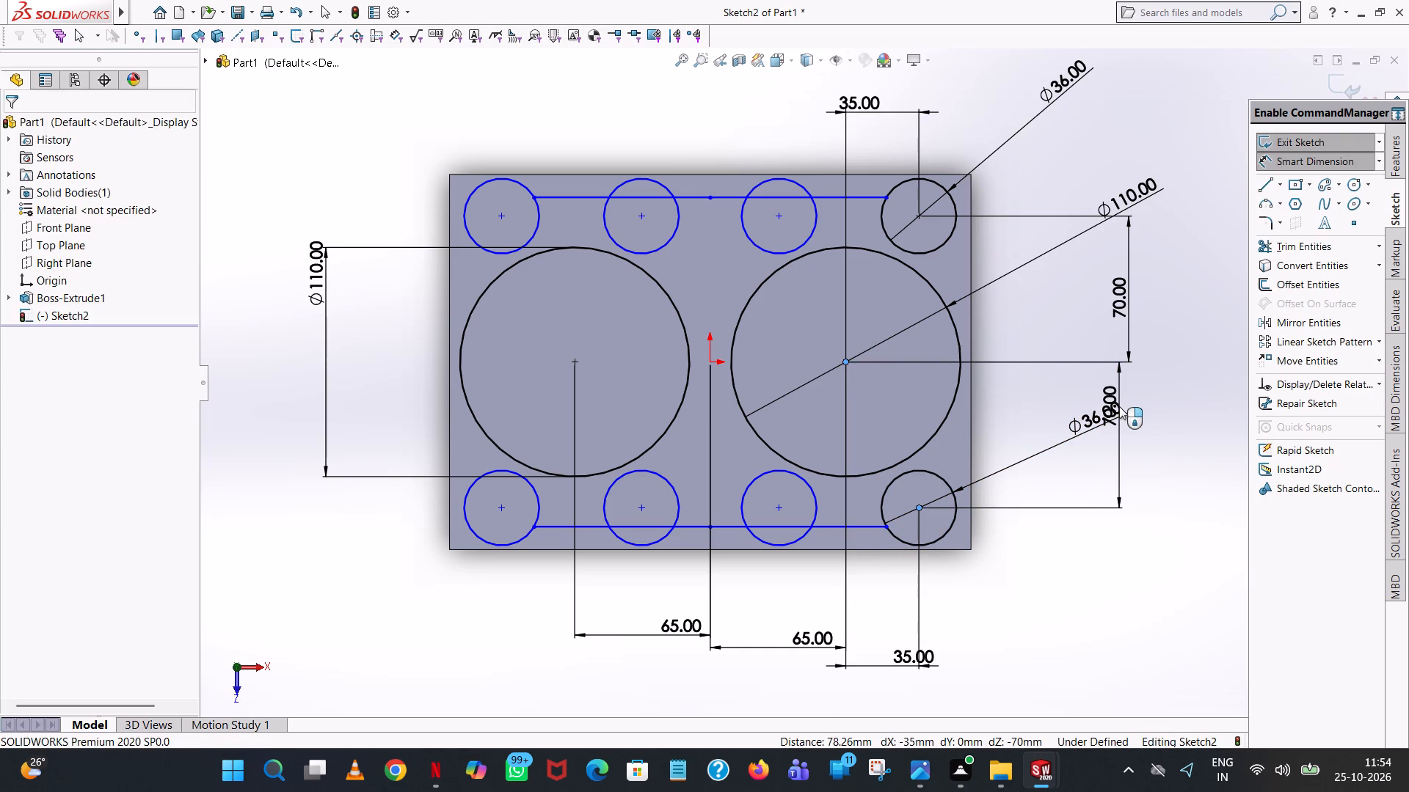
click(1058, 381)
click(1041, 334)
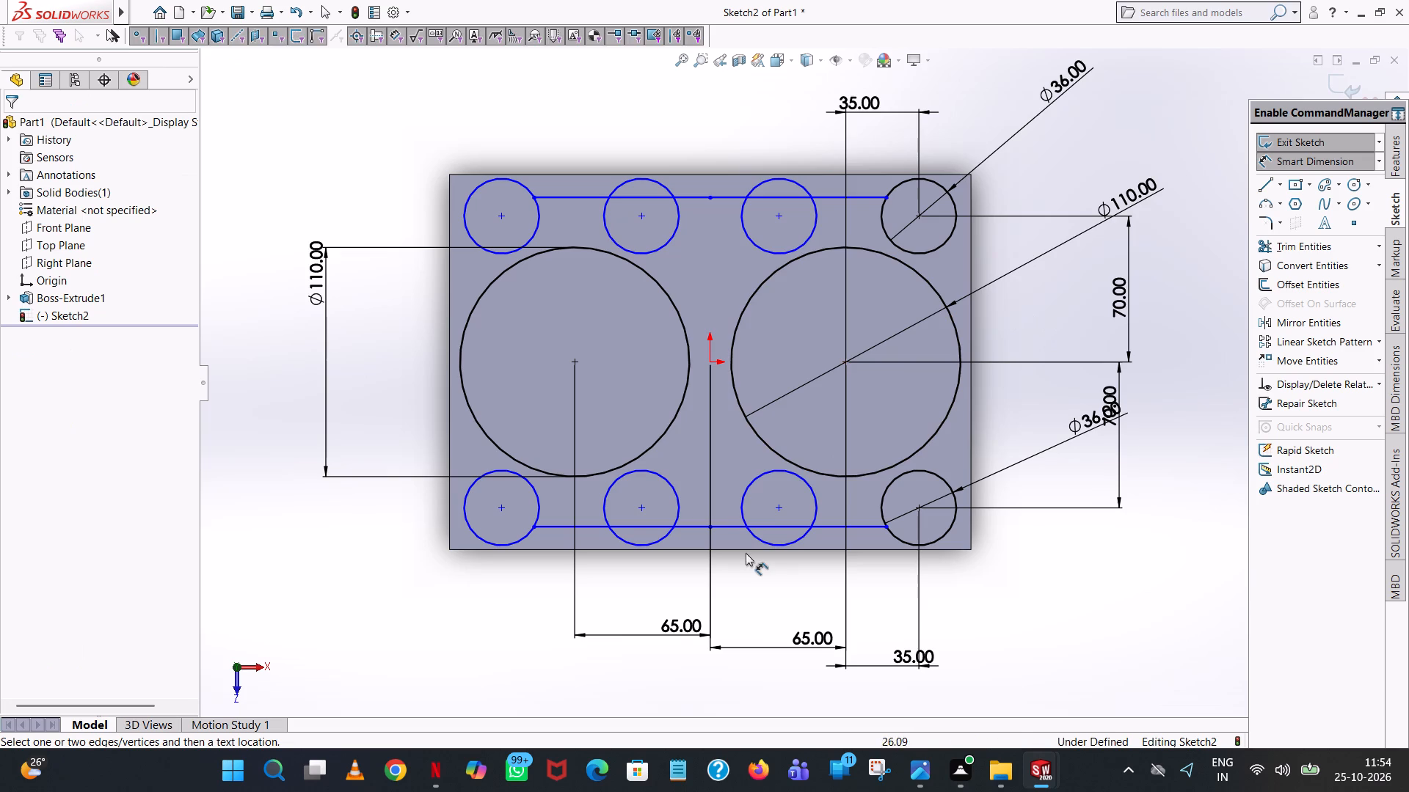
Dimension the diameter of the third small circle from the left in the lower row.
click(776, 546)
click(767, 623)
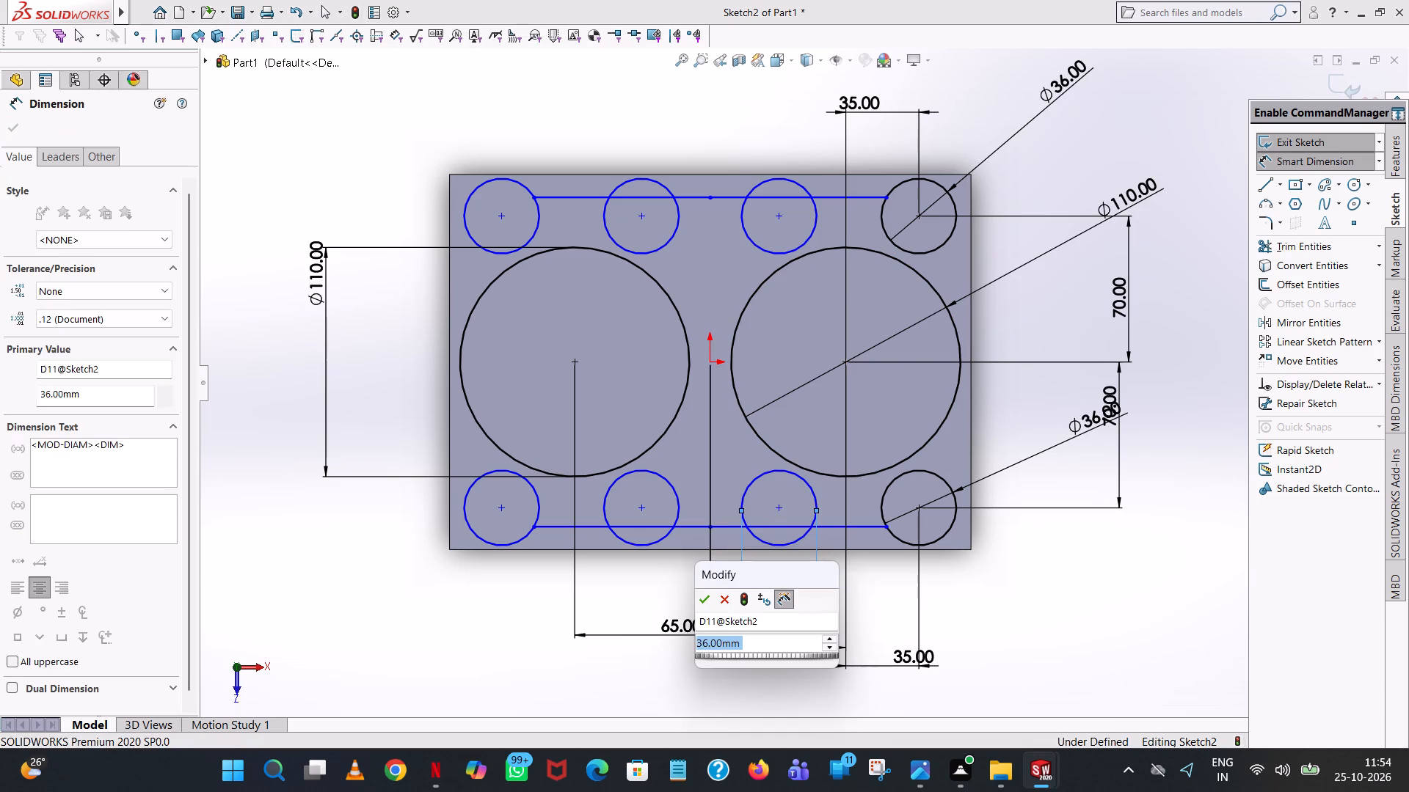
click(703, 599)
click(639, 598)
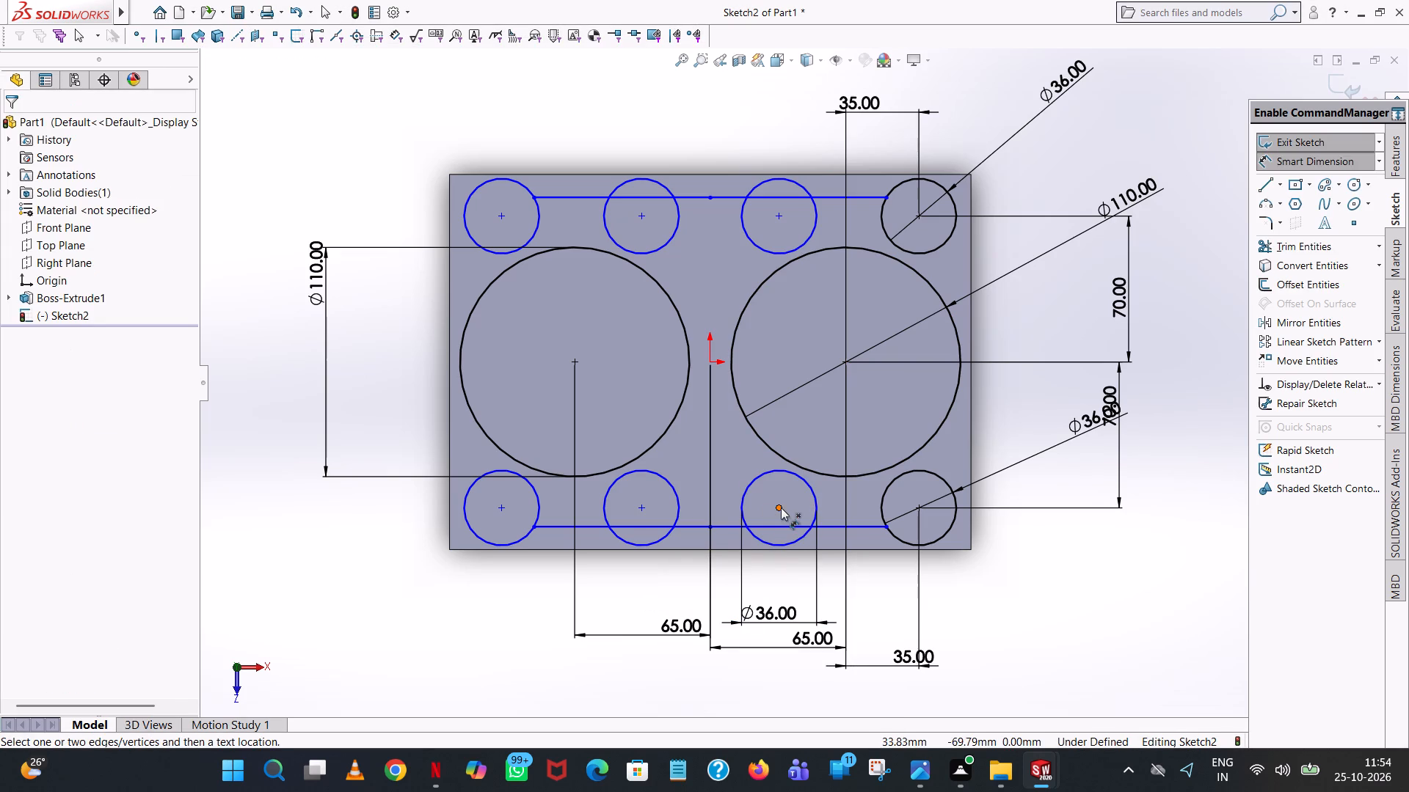
Dimension the horizontal distance between the centres of the lower row's third small circle and the right large circle.
click(781, 507)
click(850, 359)
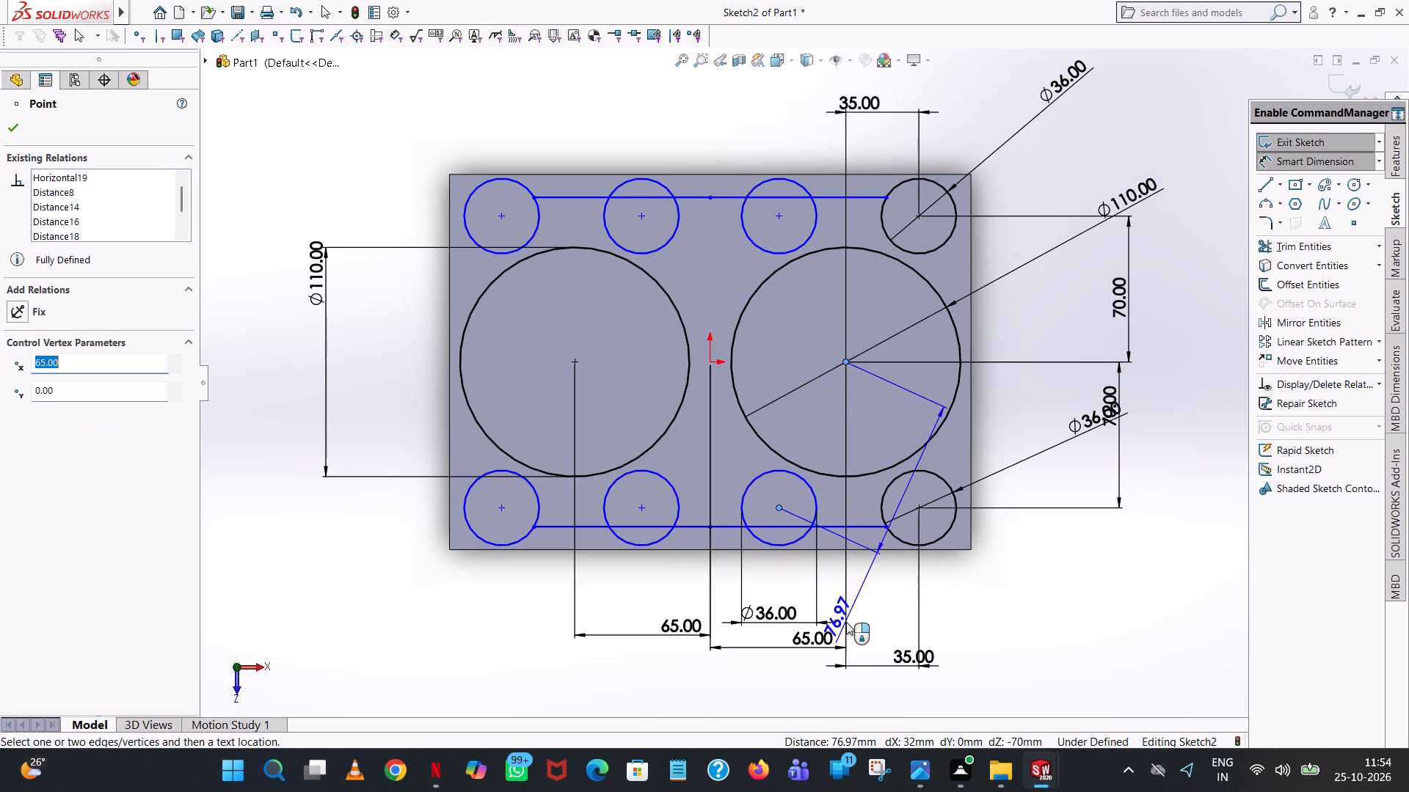
click(818, 700)
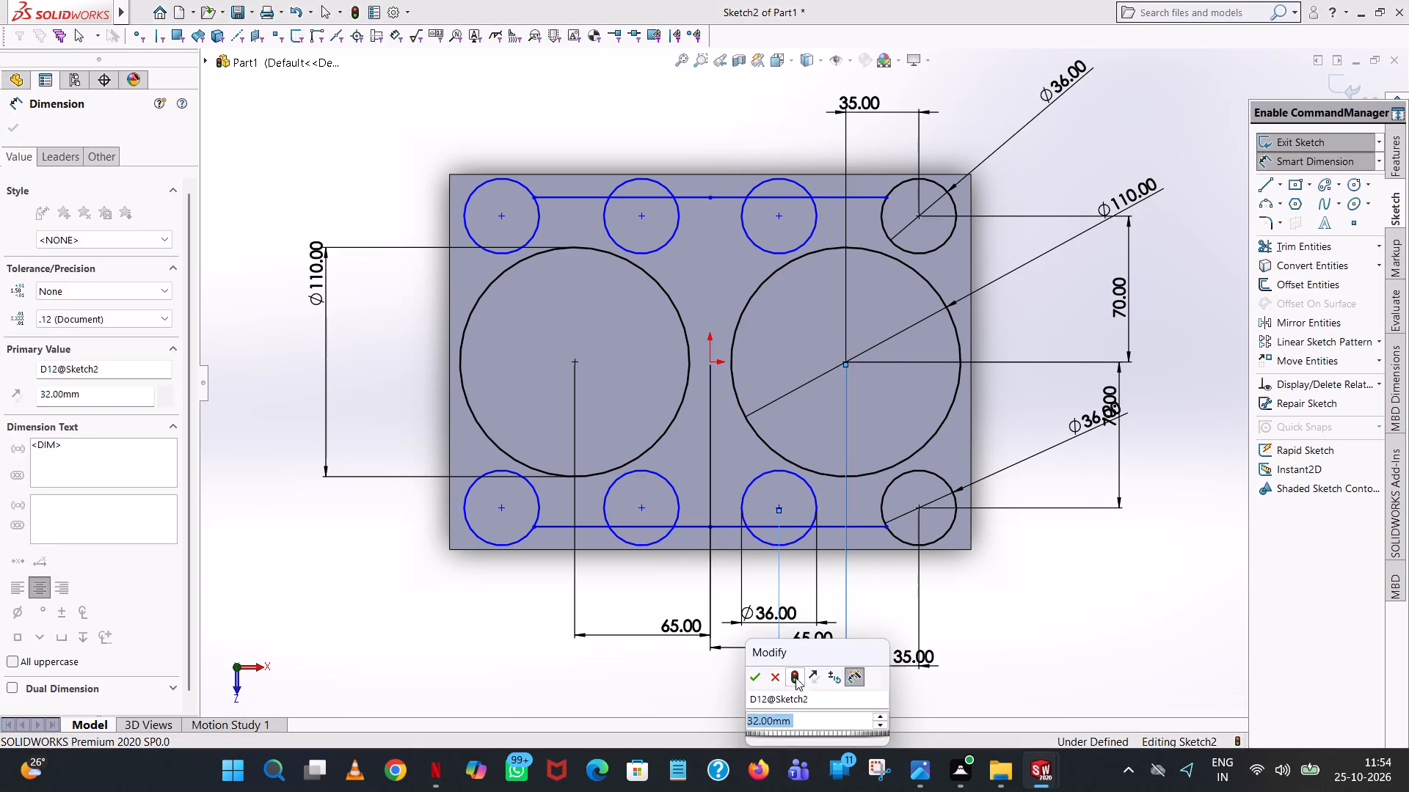
click(758, 672)
click(1088, 604)
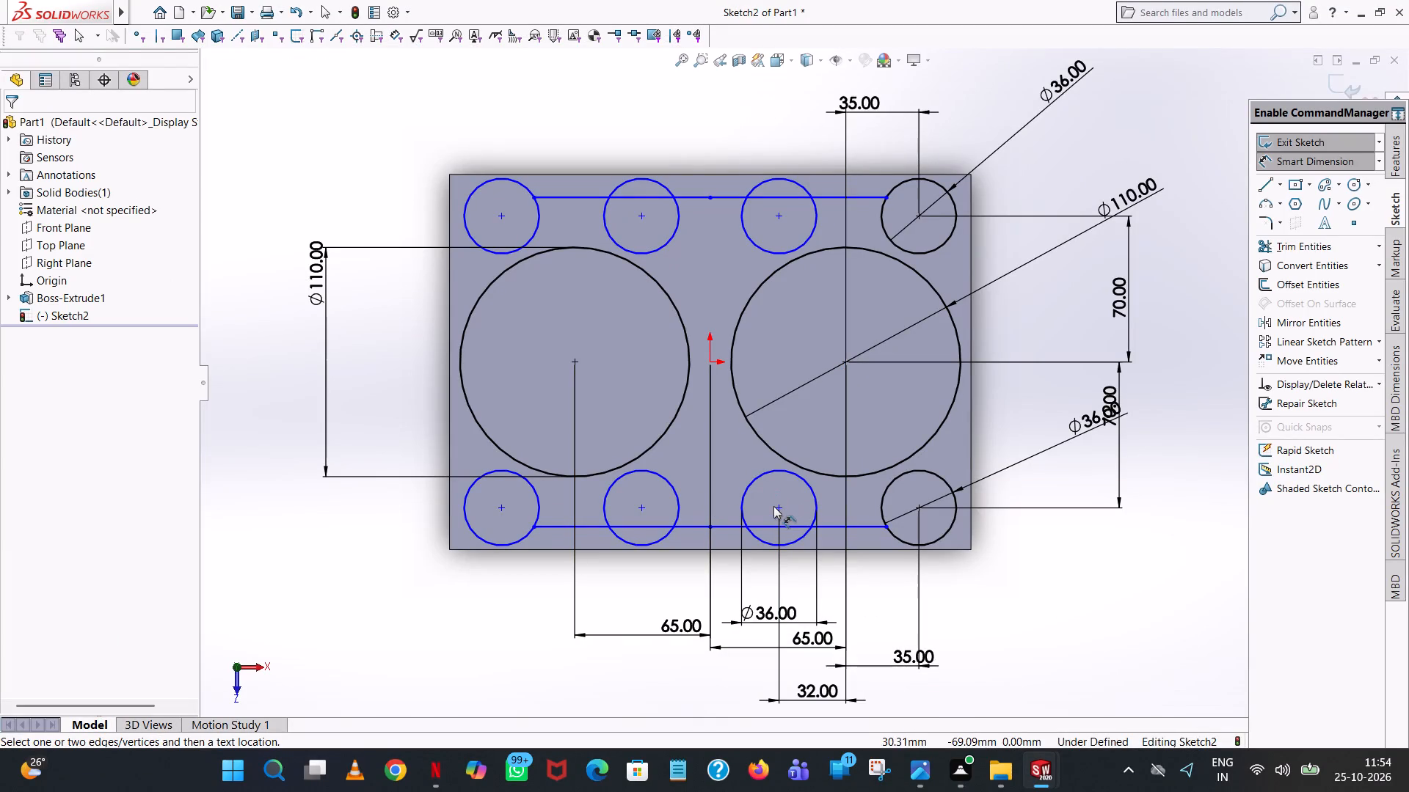
Dimension the diameter of the third small circle from the left in the upper row.
click(780, 177)
click(765, 111)
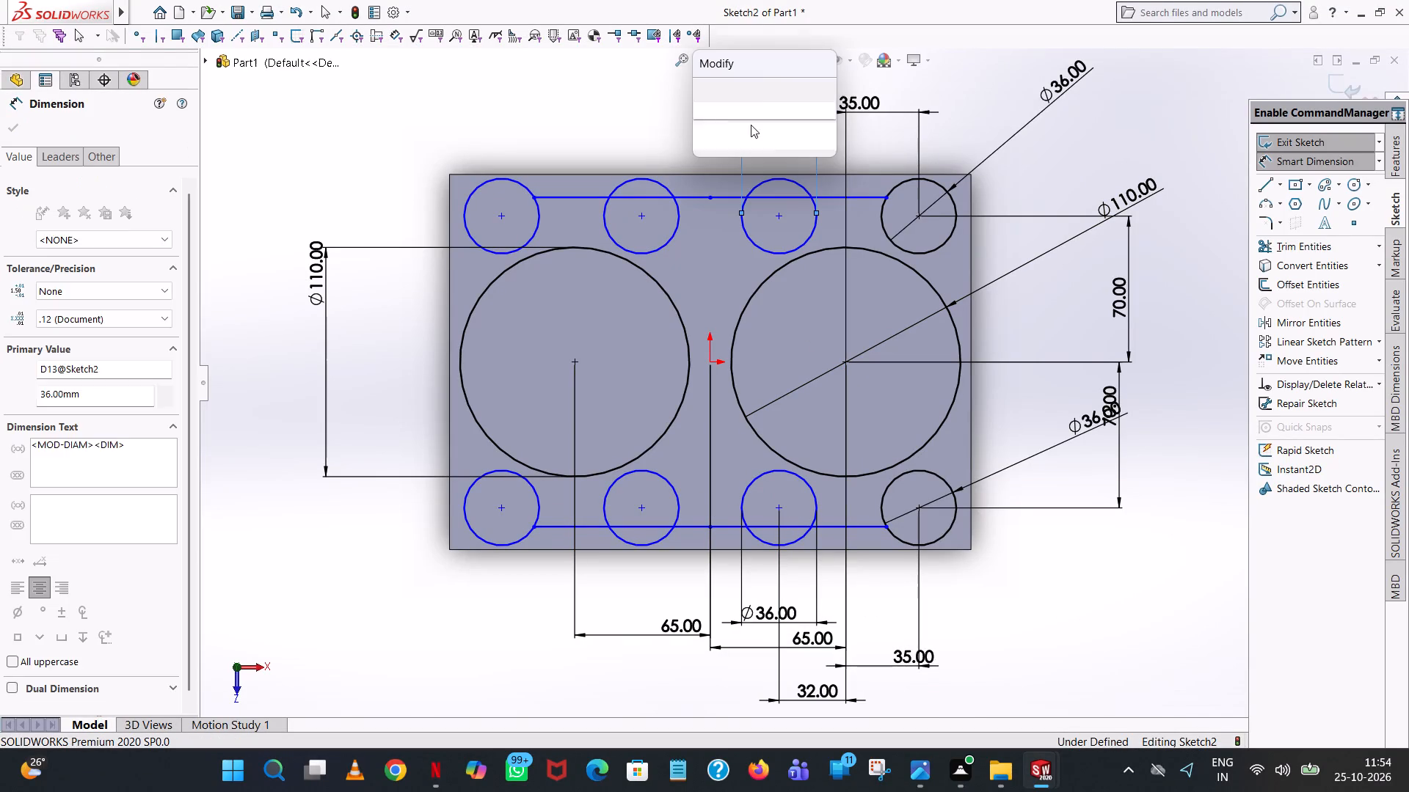
click(700, 89)
click(580, 110)
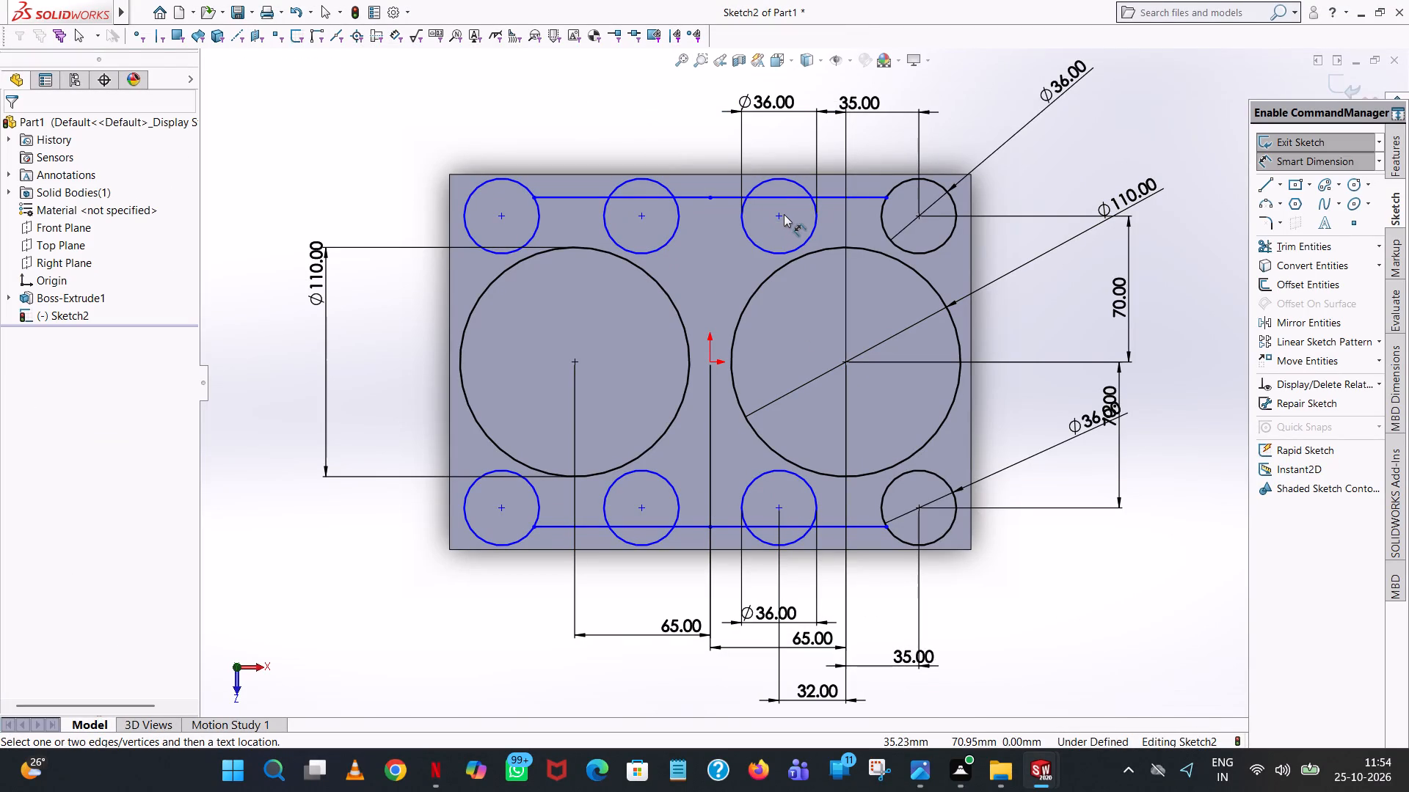
Dimension the horizontal distance between the centres of the upper row's third and rightmost small circles.
click(784, 214)
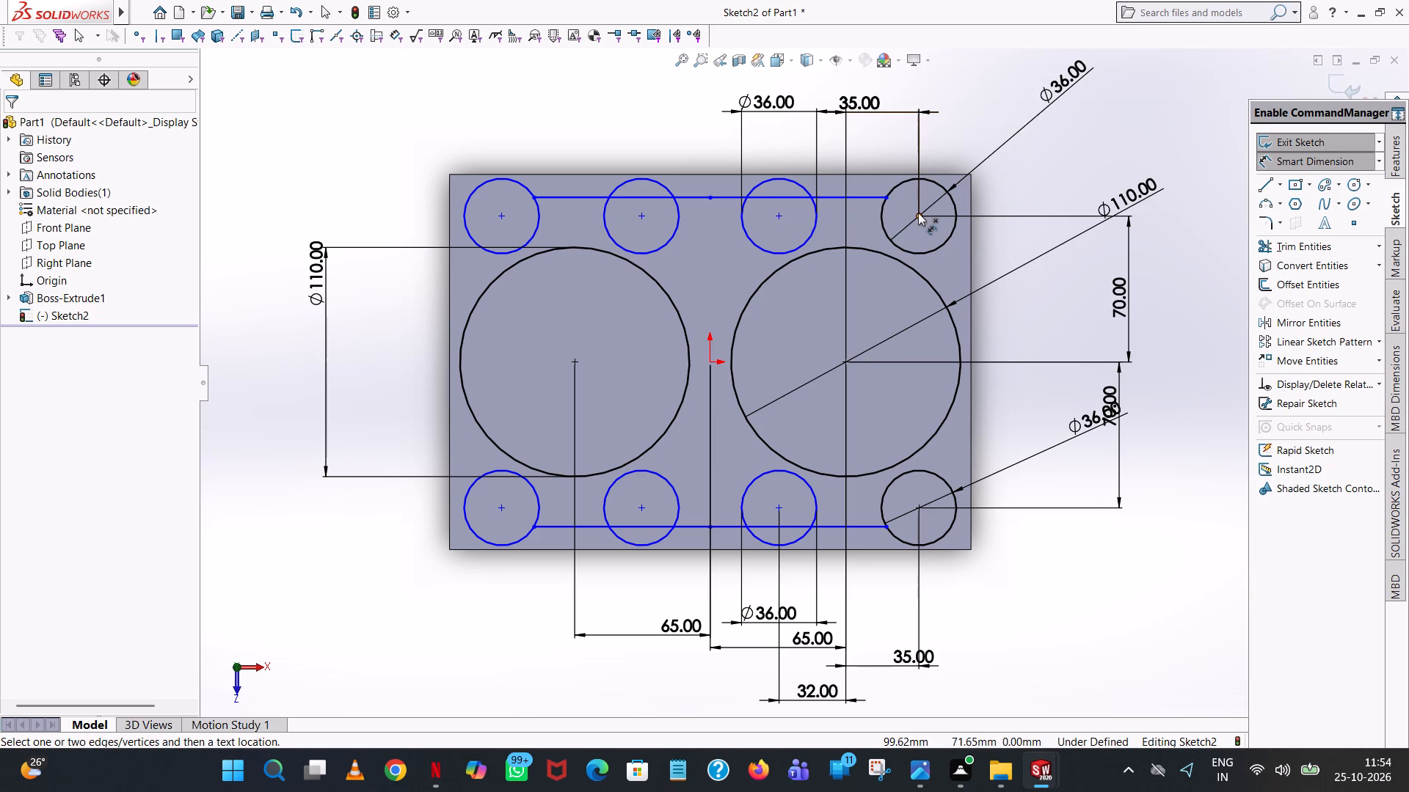
click(918, 215)
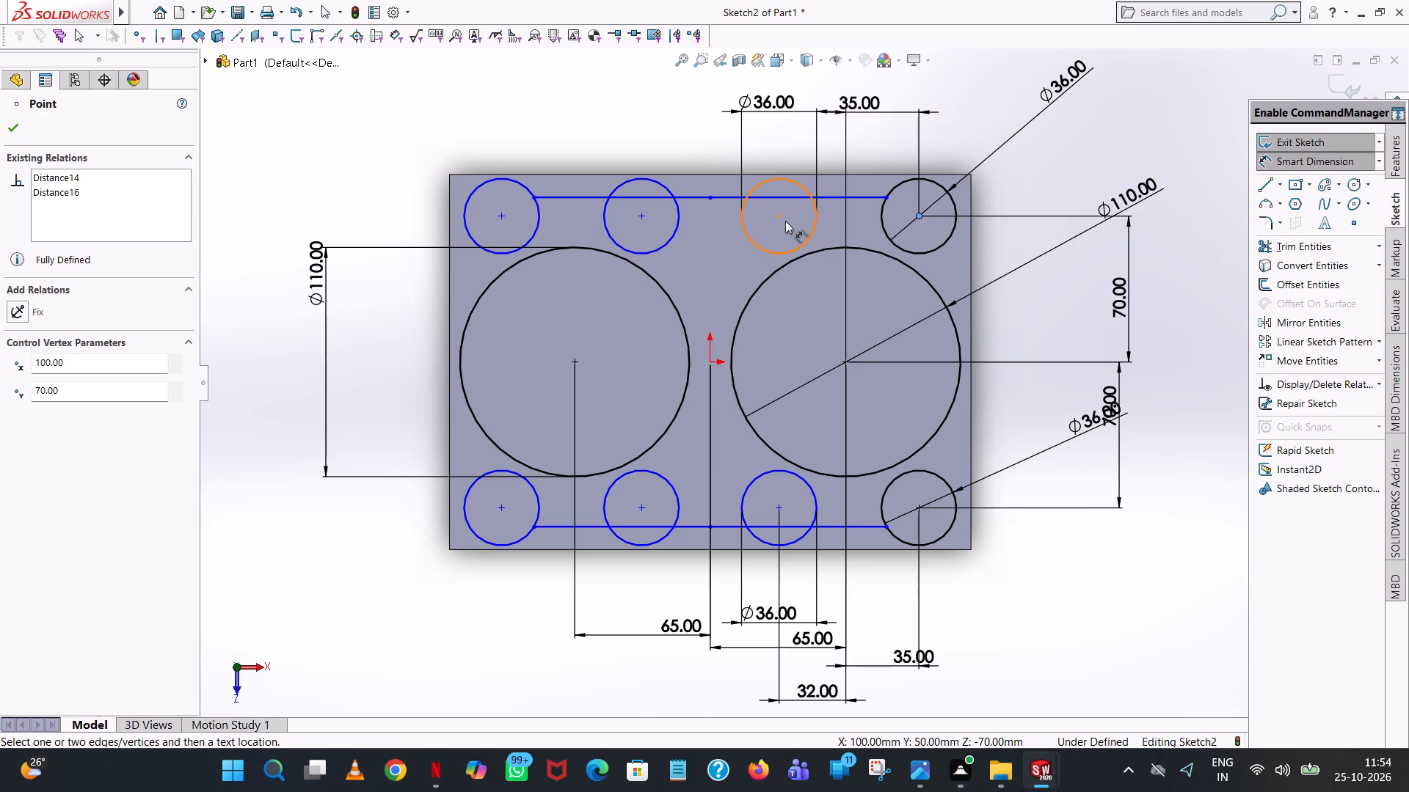
click(779, 216)
click(801, 100)
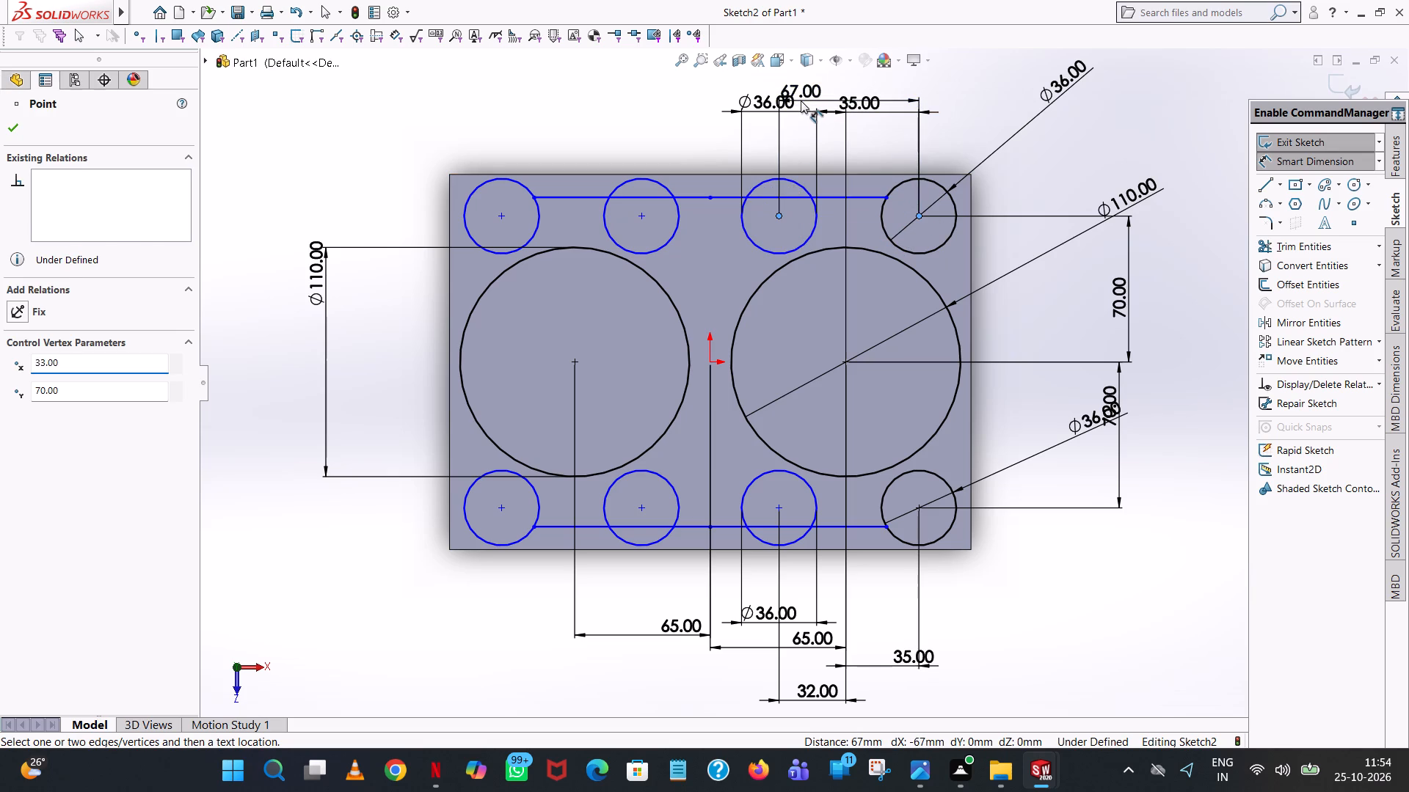
click(729, 80)
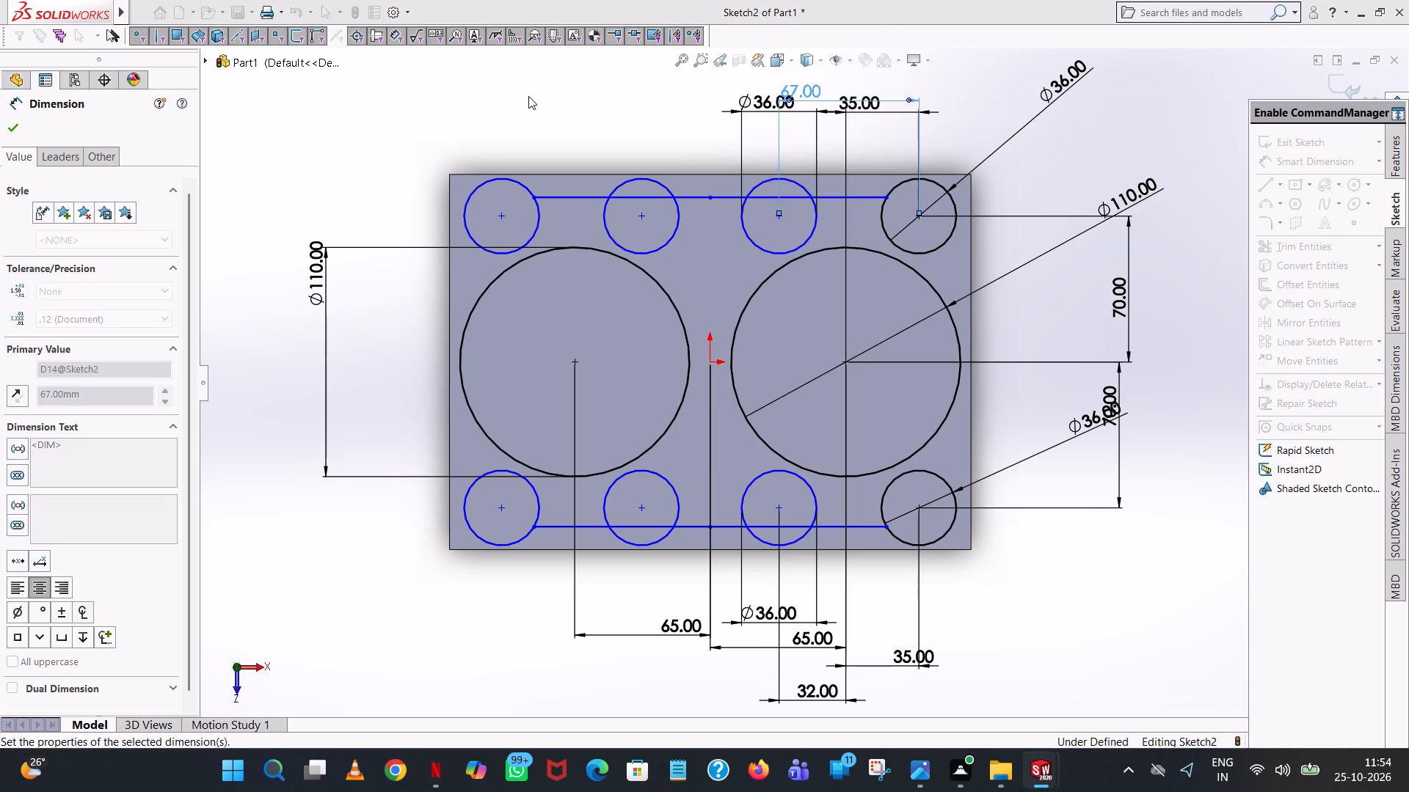
click(528, 96)
Dimension the horizontal distance between the centres of the two middle small circles in the upper row.
click(645, 219)
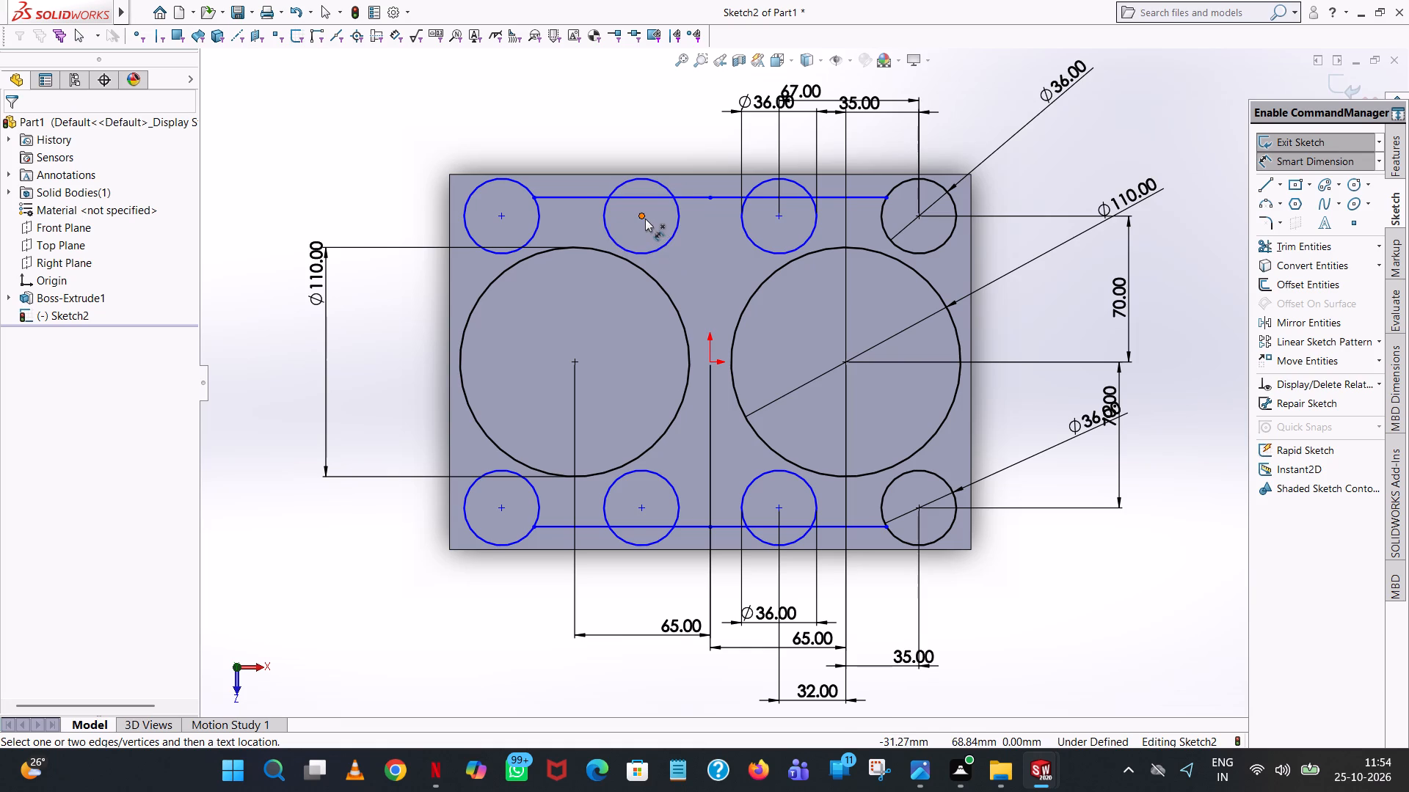
click(779, 214)
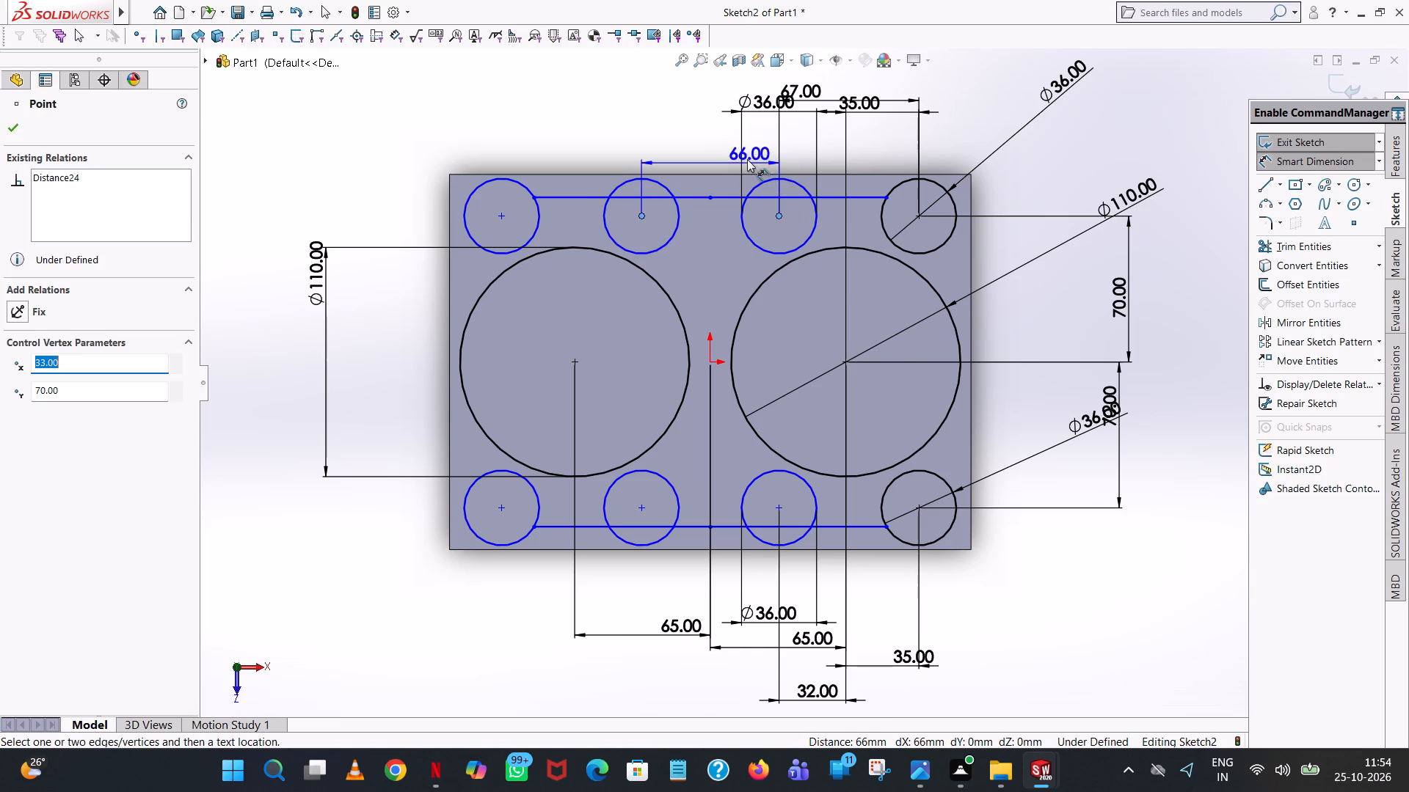
click(724, 140)
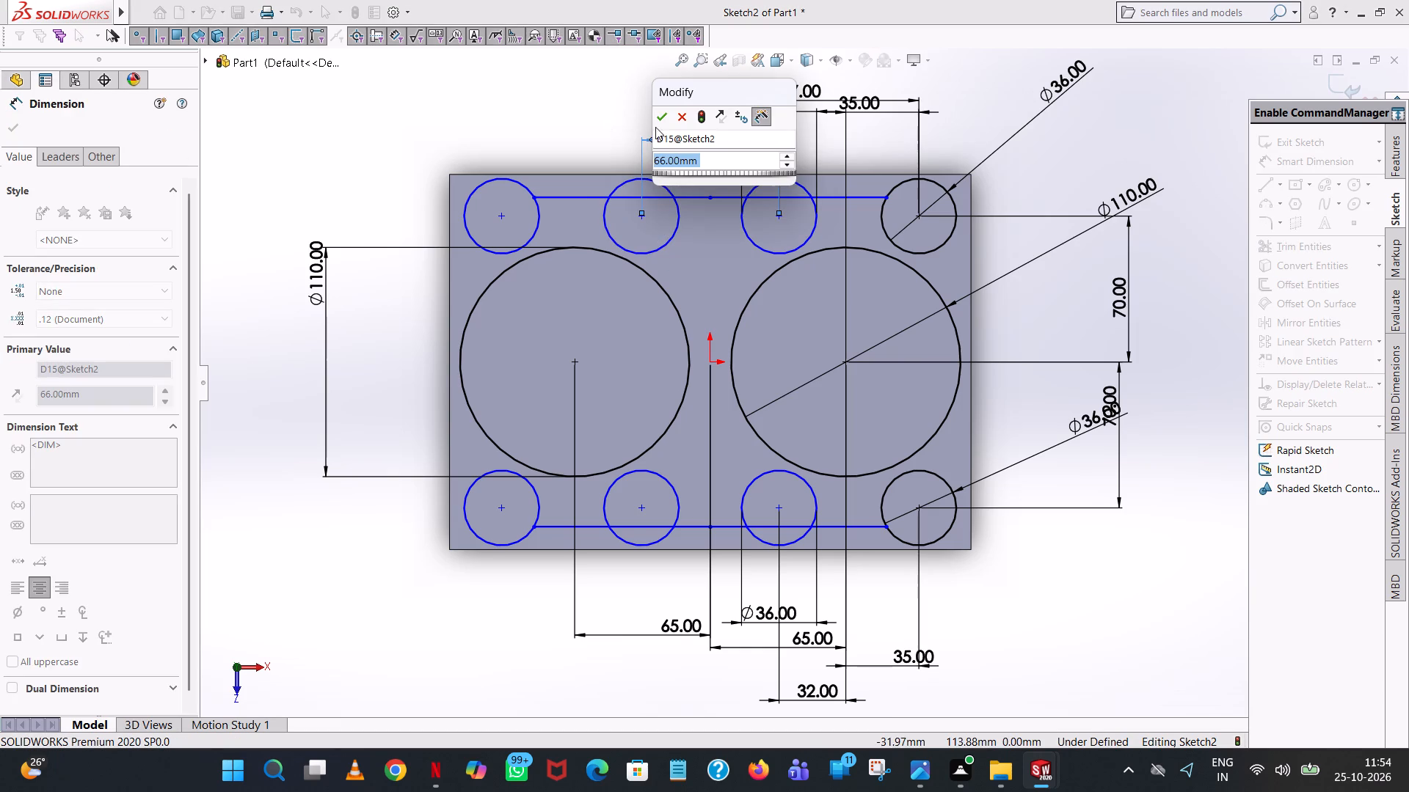
click(655, 120)
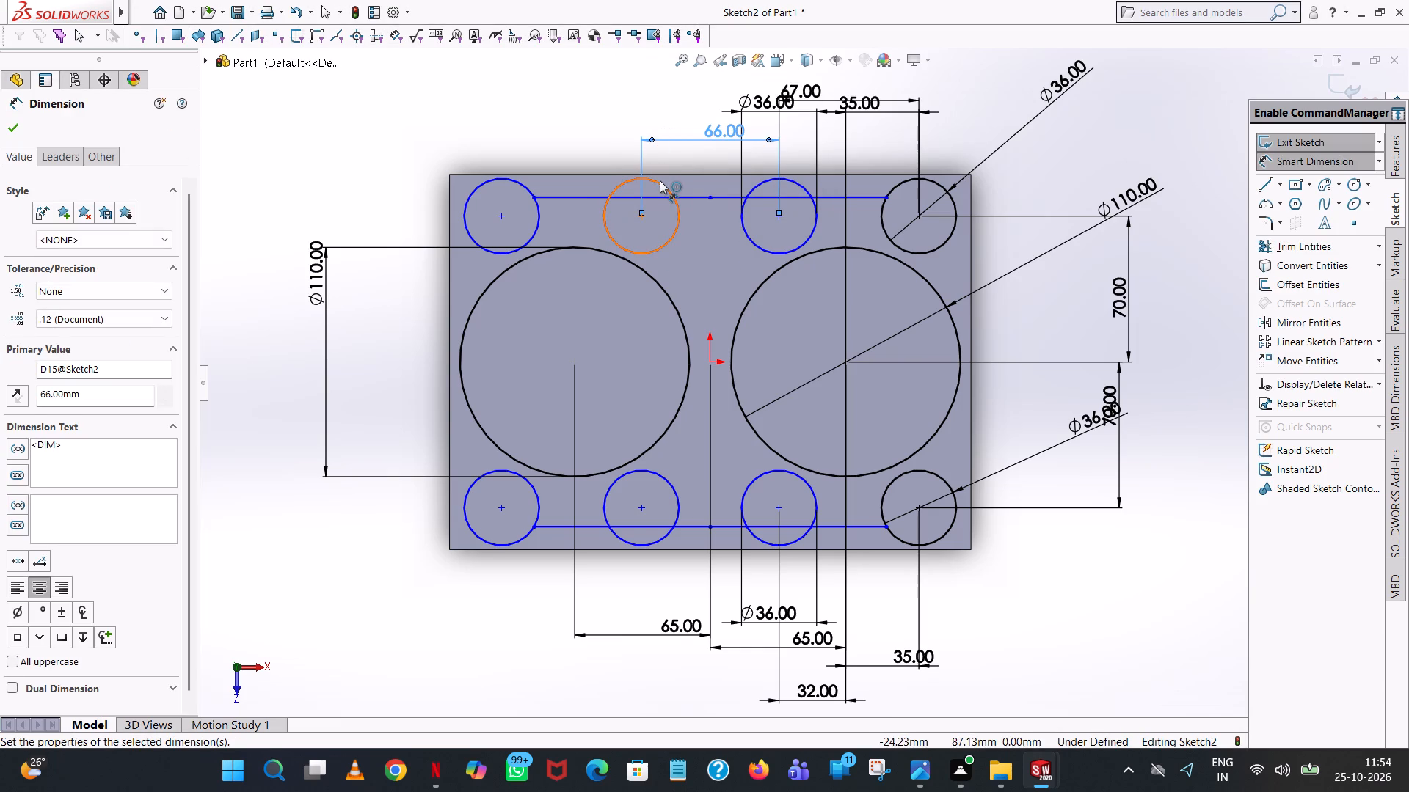
Dimension the diameter of the second small circle from the left in the upper row.
click(660, 180)
click(606, 113)
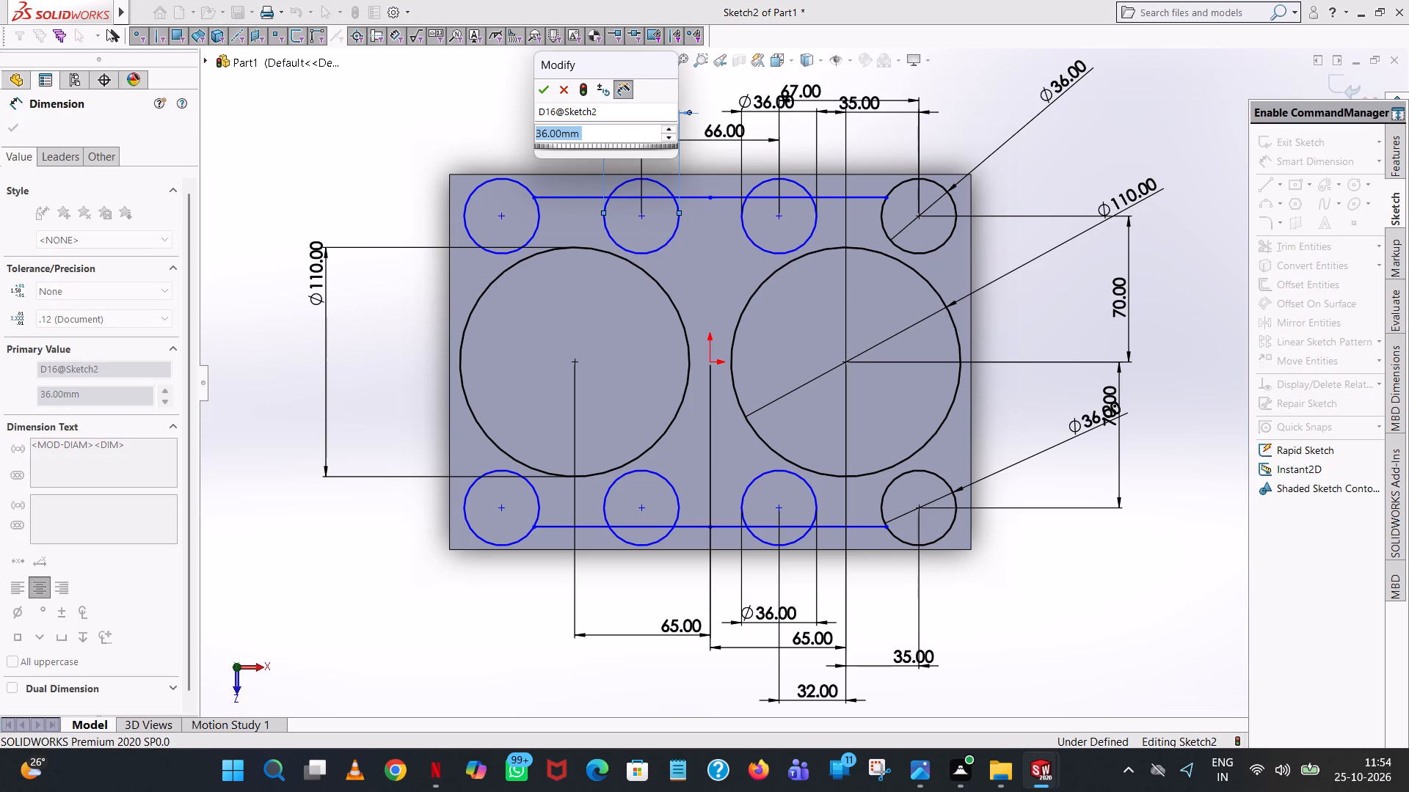
click(544, 92)
click(465, 94)
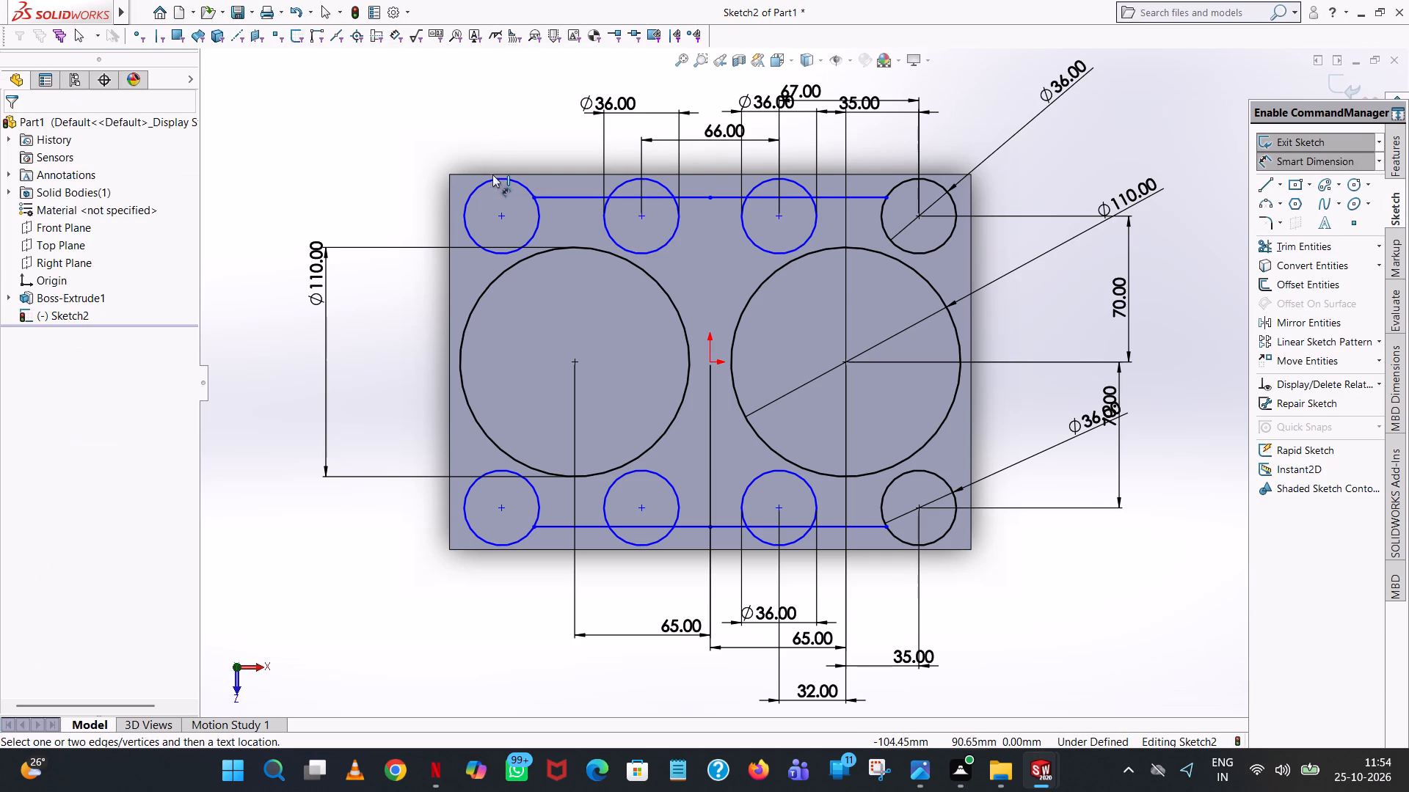
Dimension the diameter of the upper leftmost small circle.
click(488, 181)
click(370, 108)
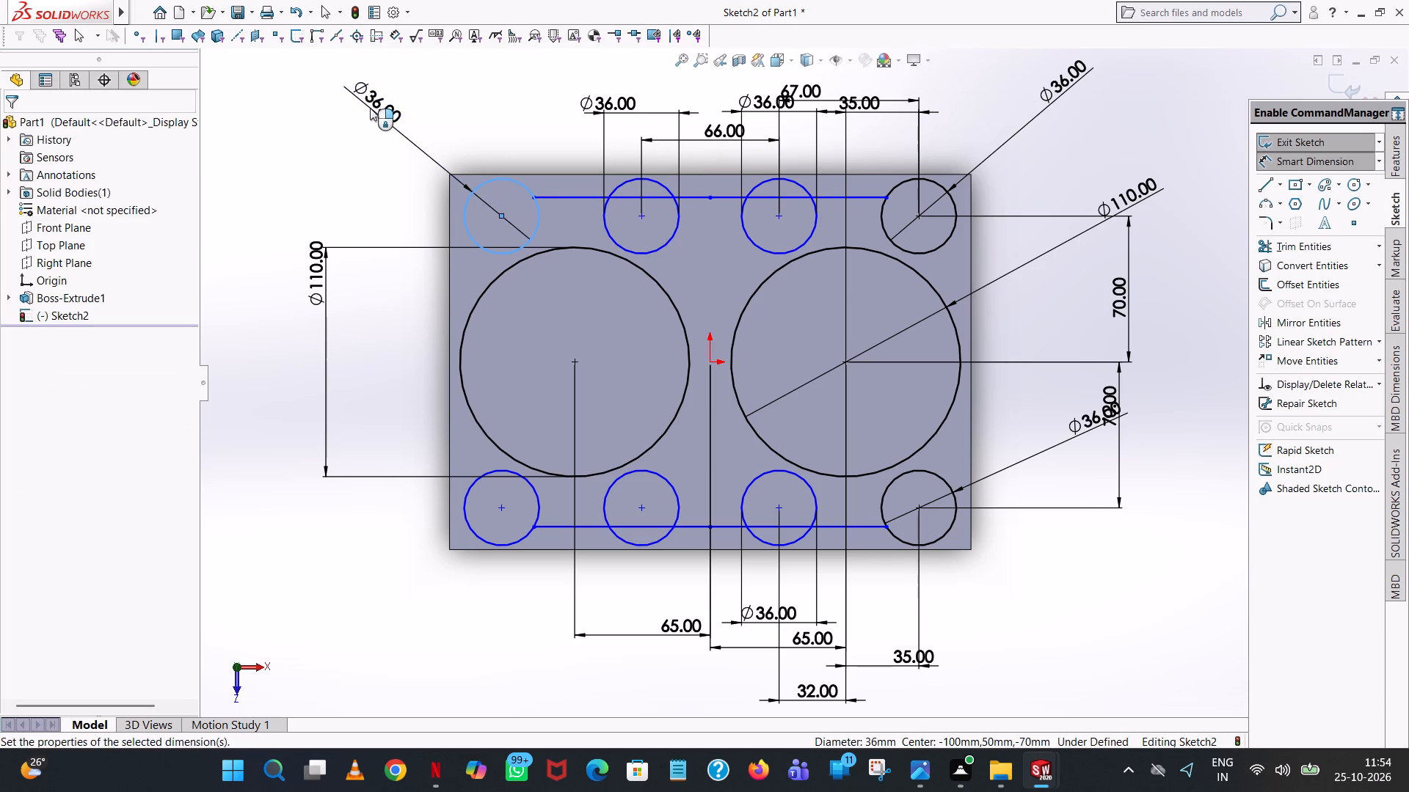
click(302, 79)
click(288, 156)
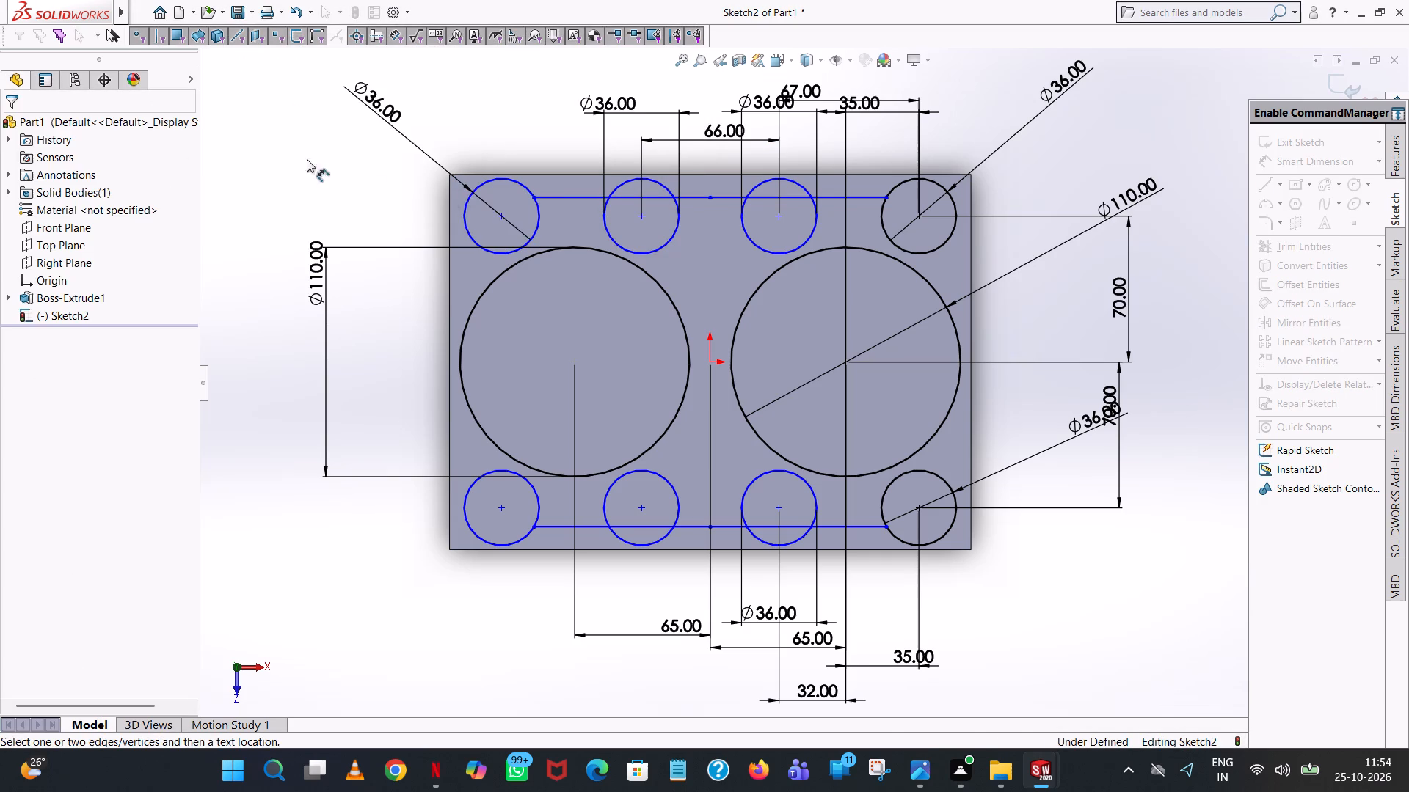
Dimension the horizontal distance between the centres of the upper row's leftmost and second small circles.
click(502, 215)
click(642, 215)
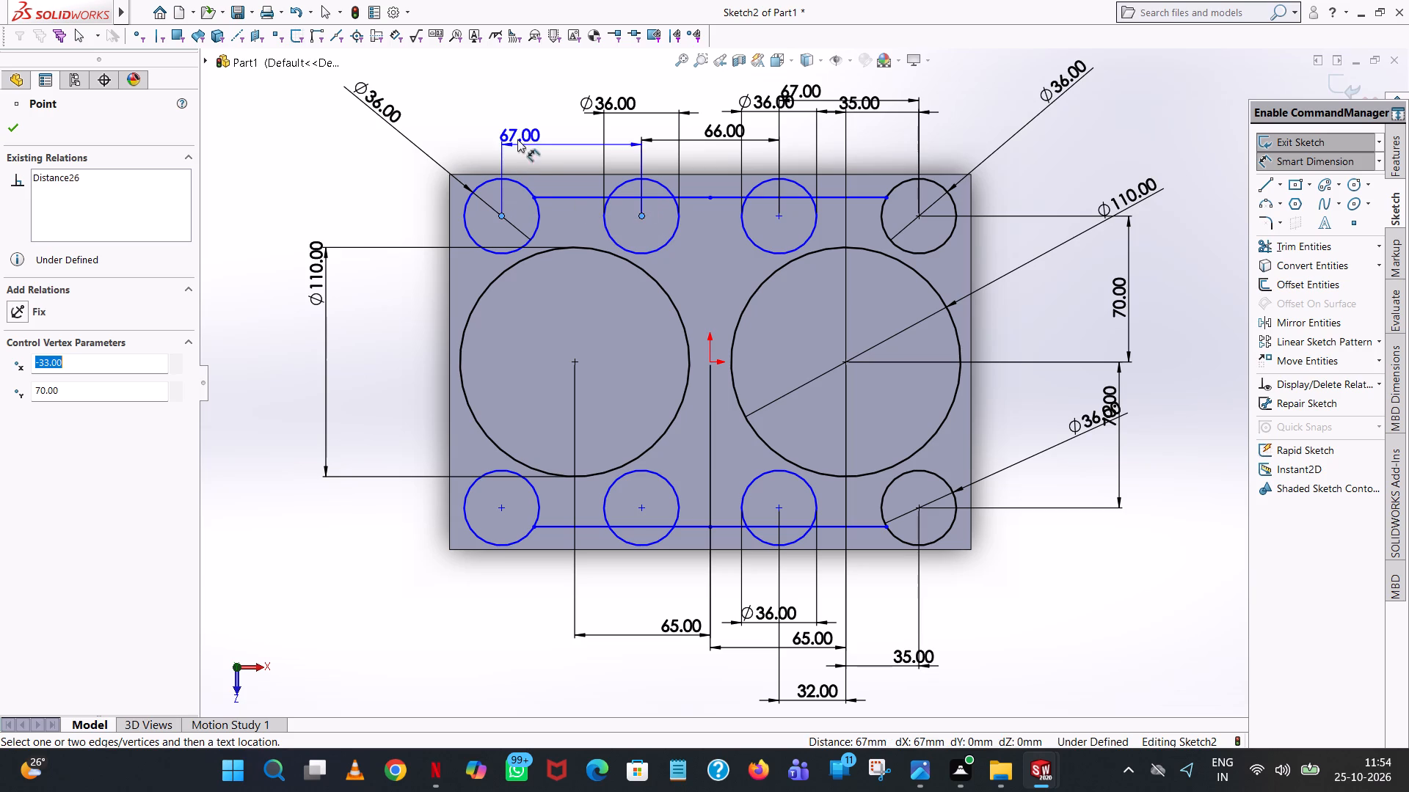
click(513, 117)
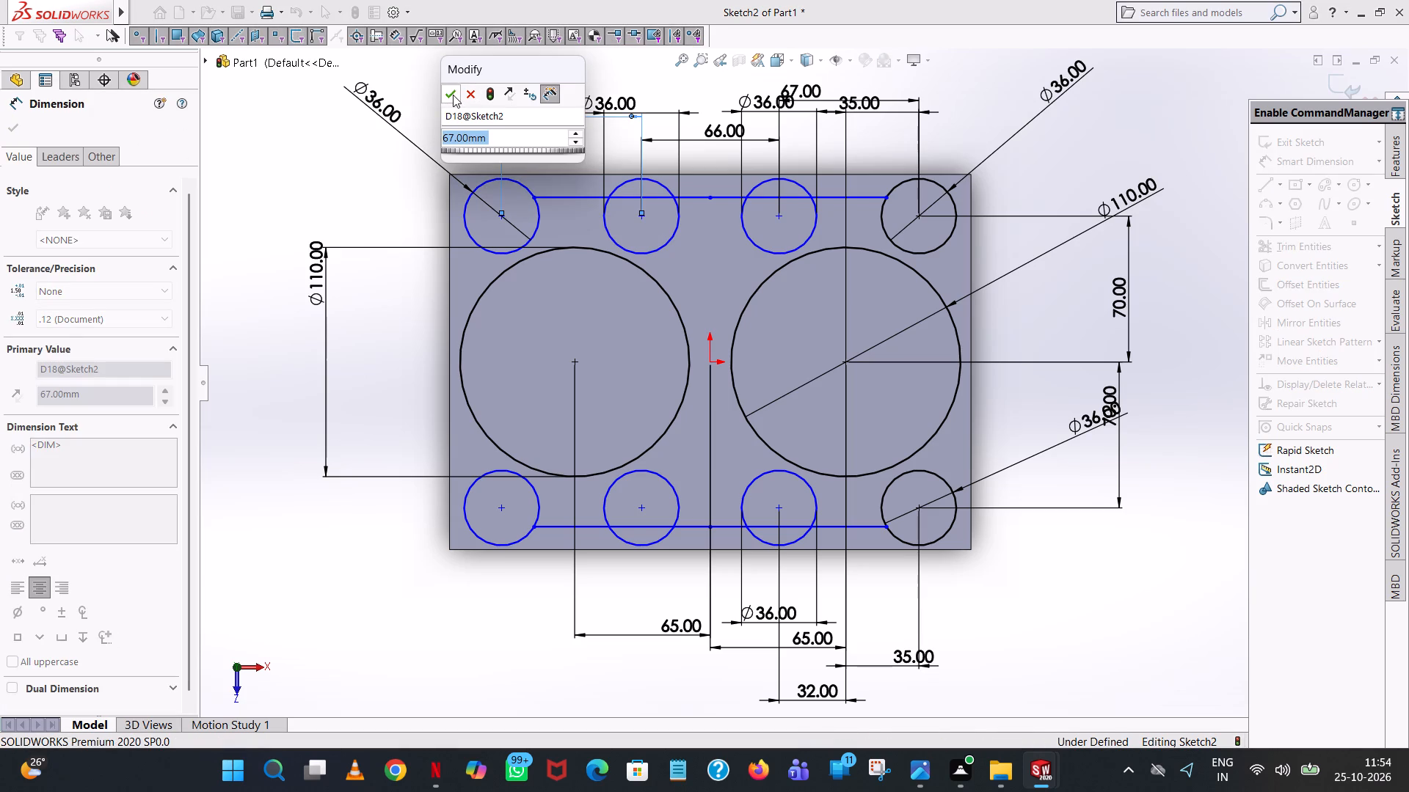
click(453, 95)
click(296, 164)
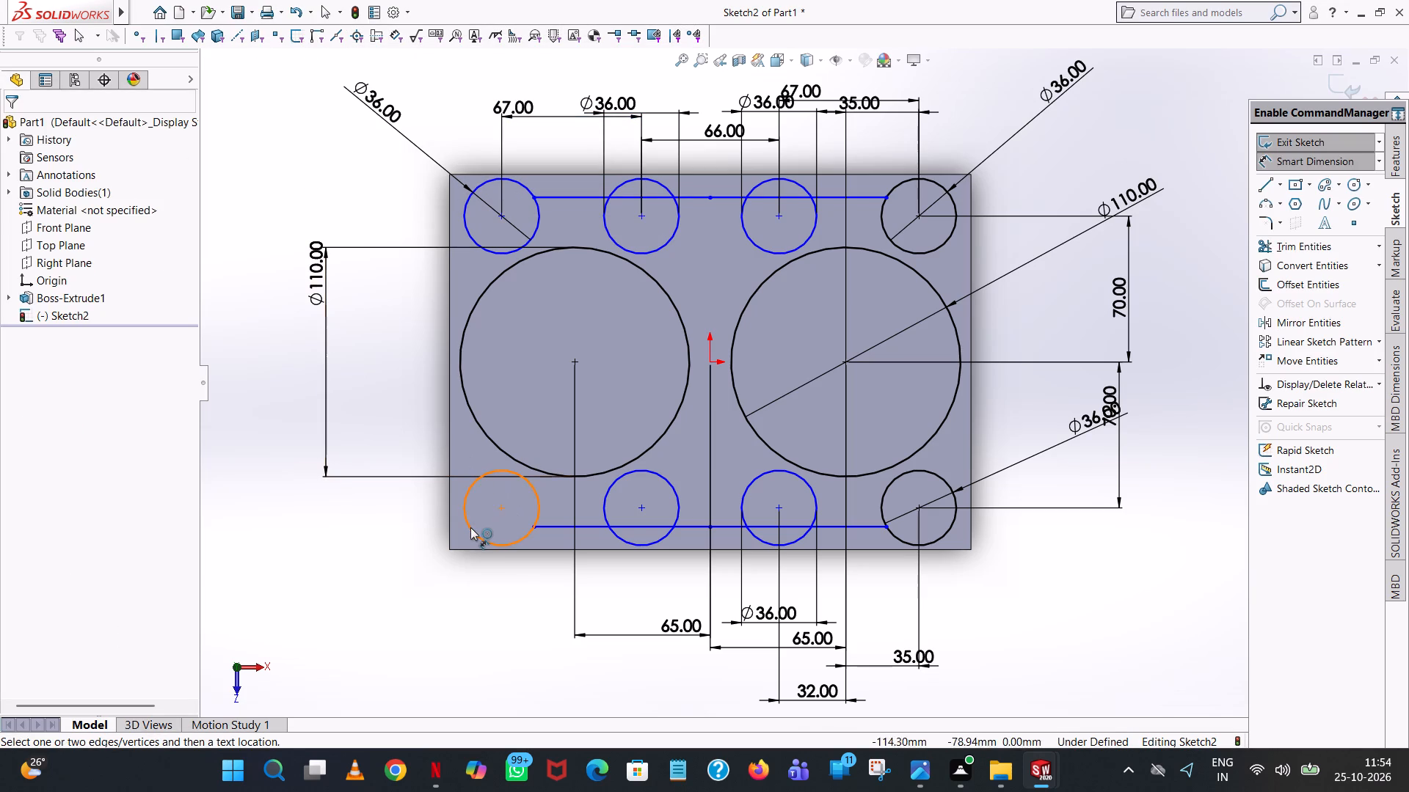
Dimension the diameter of the lower leftmost small circle.
click(470, 527)
click(291, 574)
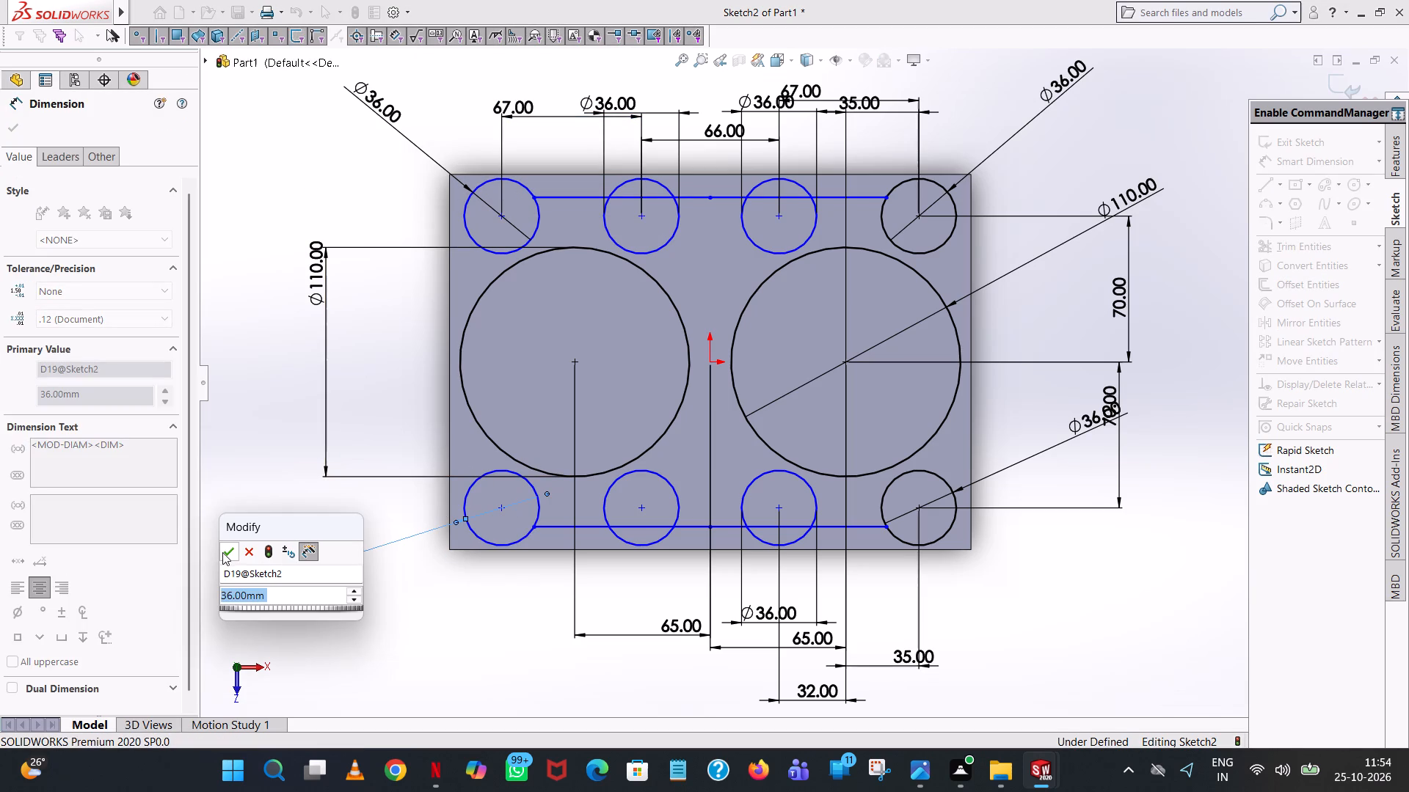
click(222, 552)
click(242, 453)
Dimension the diameter of the second small circle from the left in the lower row.
click(645, 543)
click(499, 665)
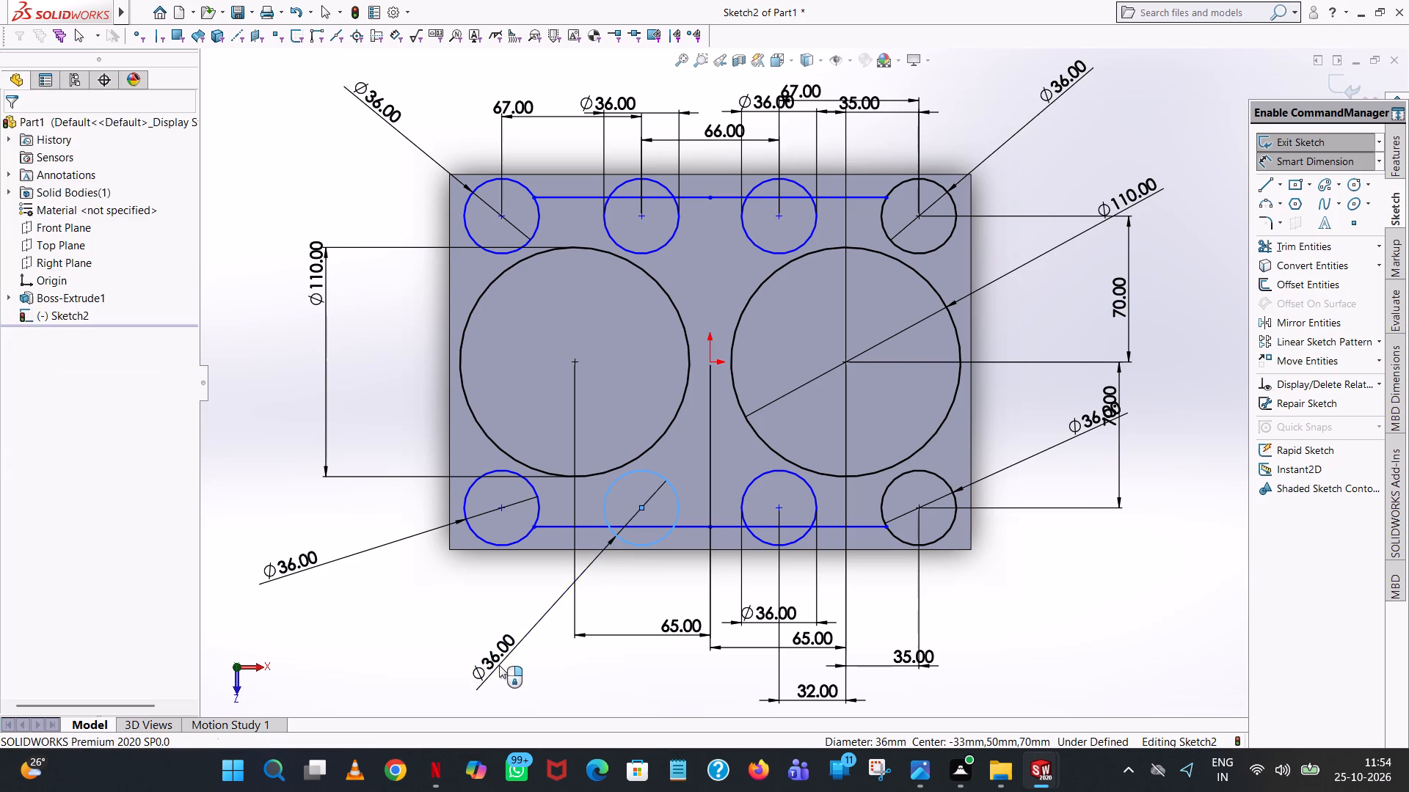
click(433, 649)
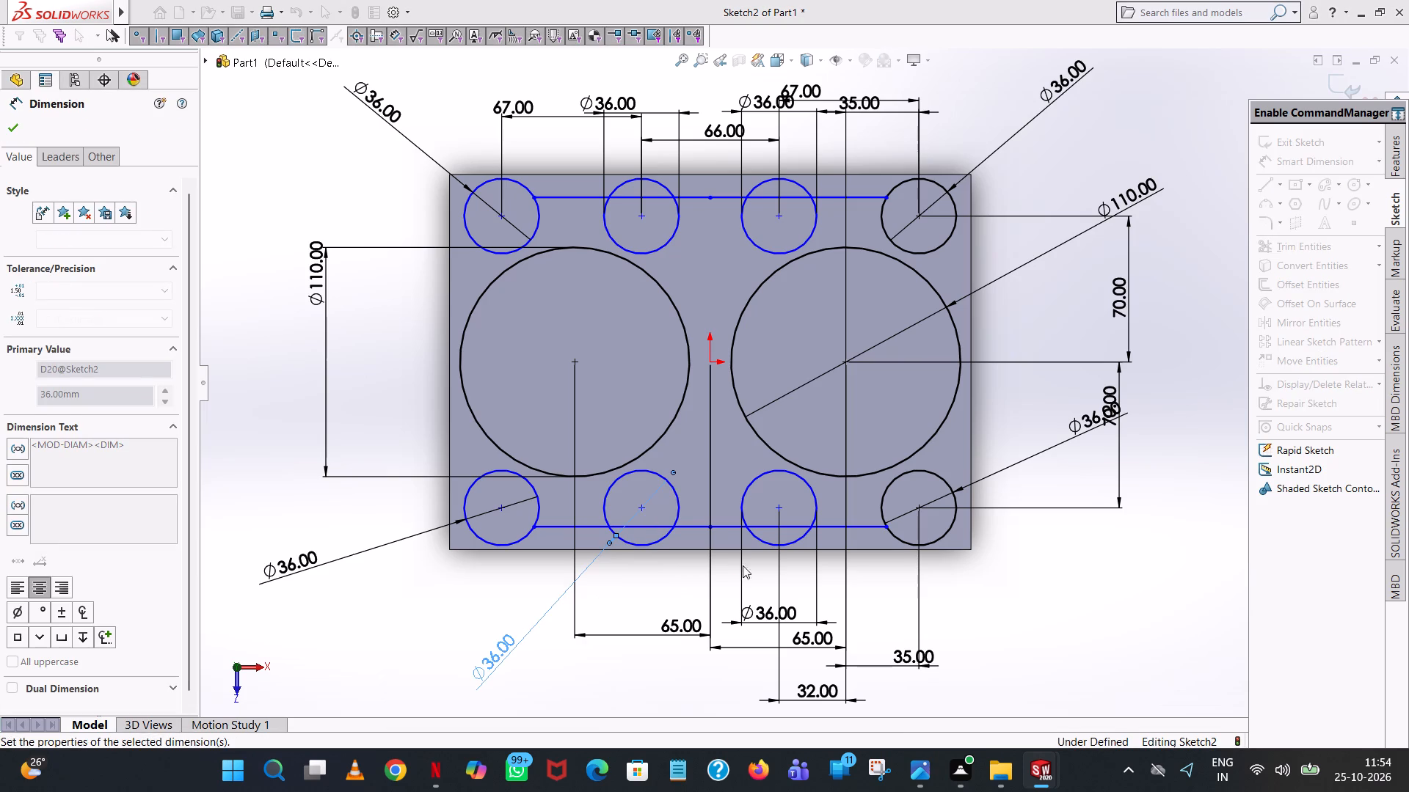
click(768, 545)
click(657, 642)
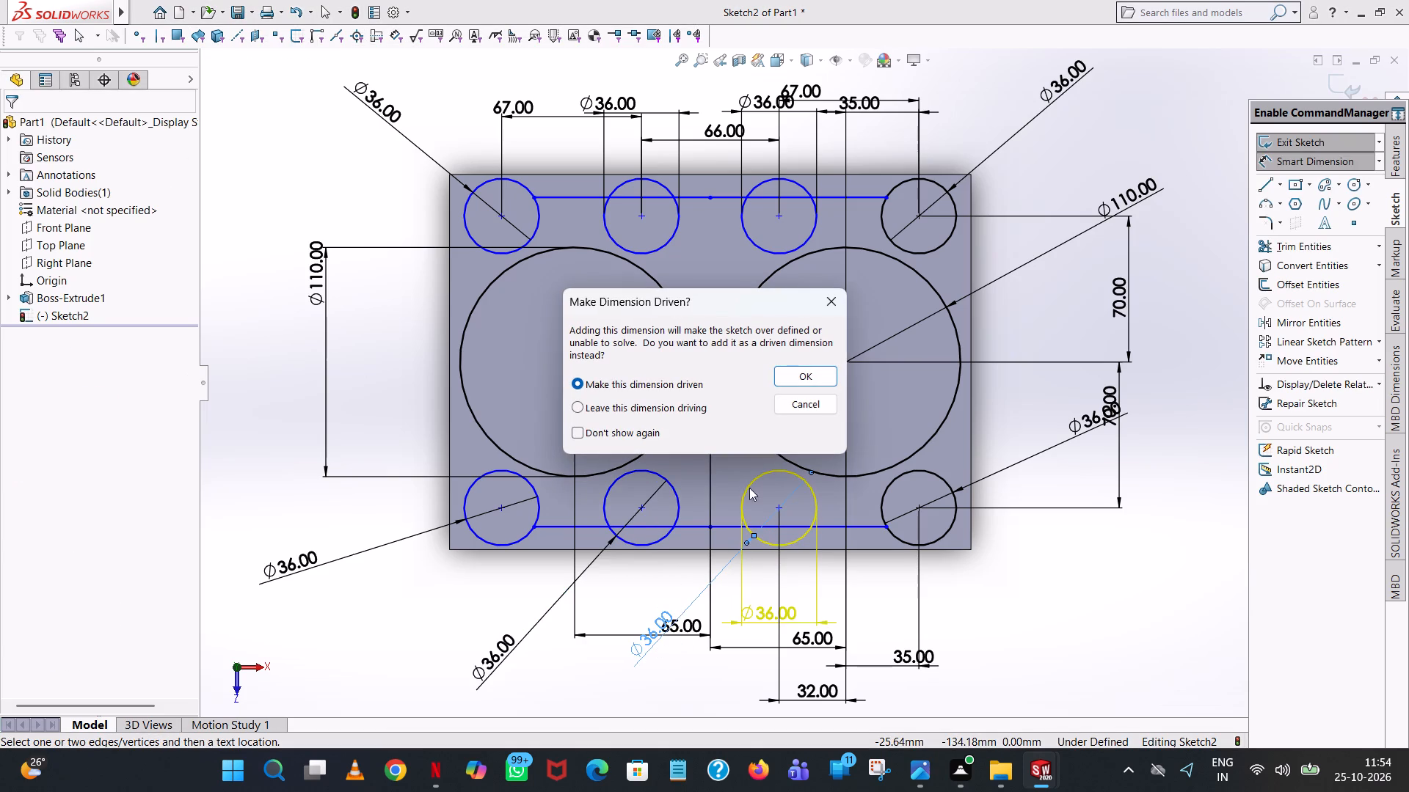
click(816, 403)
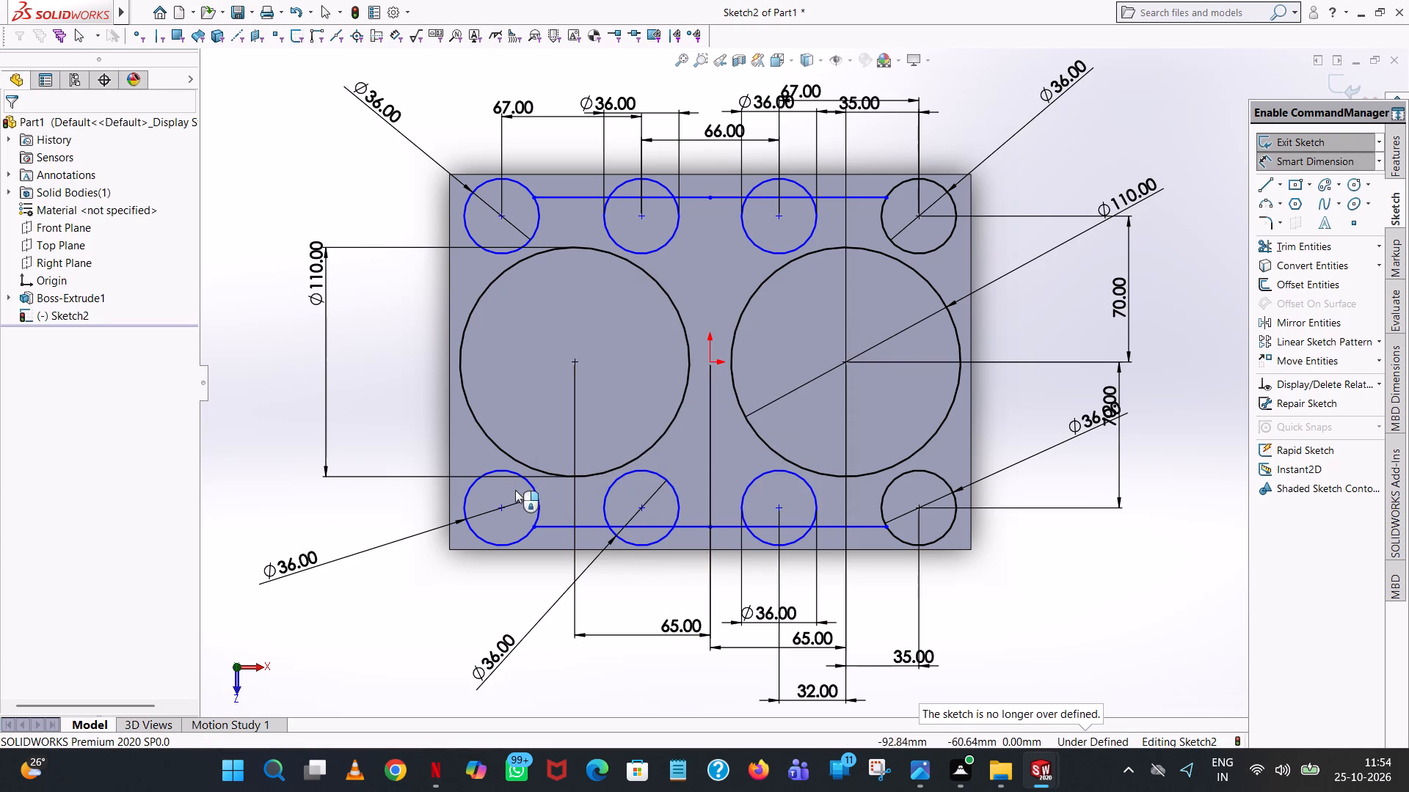
Dimension the horizontal distance between the centres of the lower row's leftmost and second small circles.
click(500, 506)
click(644, 505)
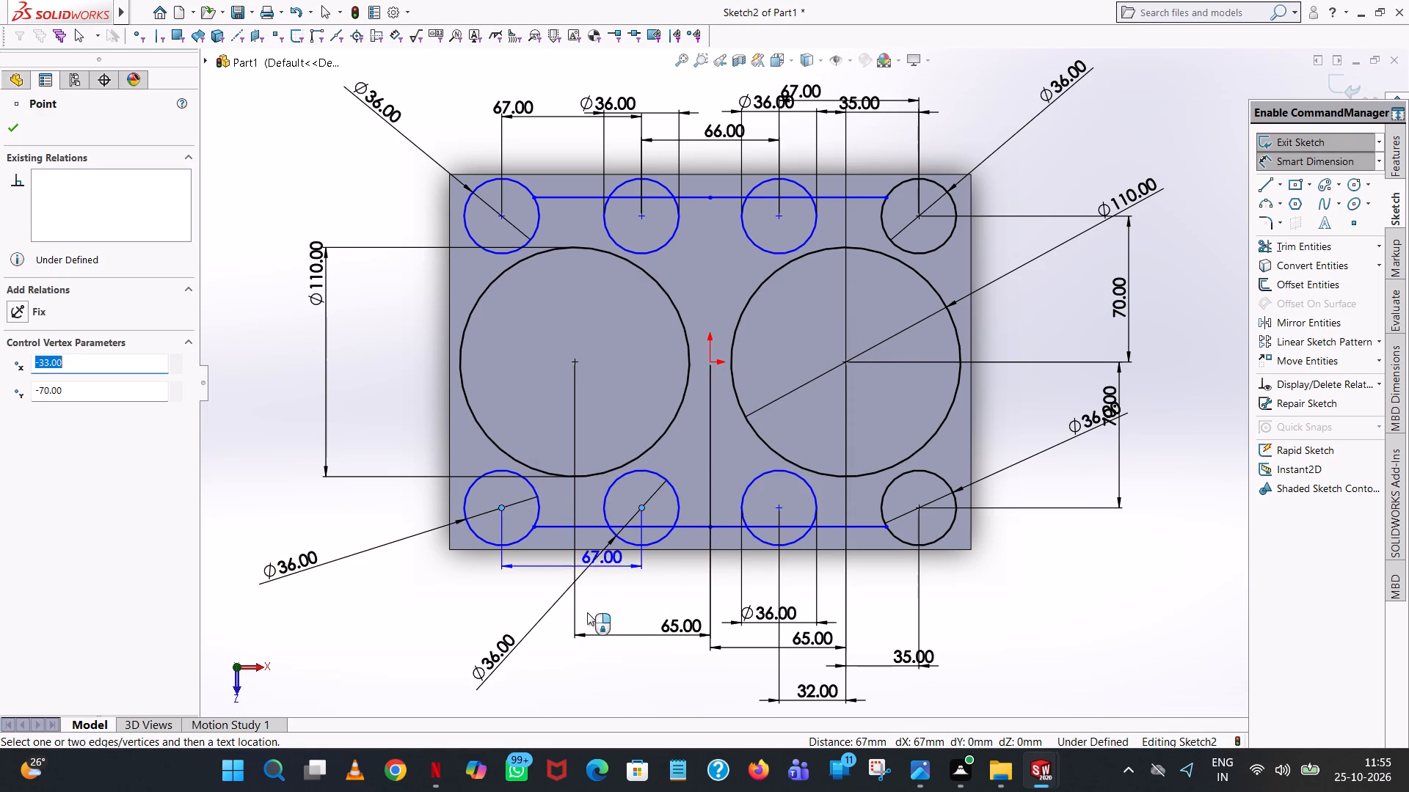
click(574, 655)
click(519, 633)
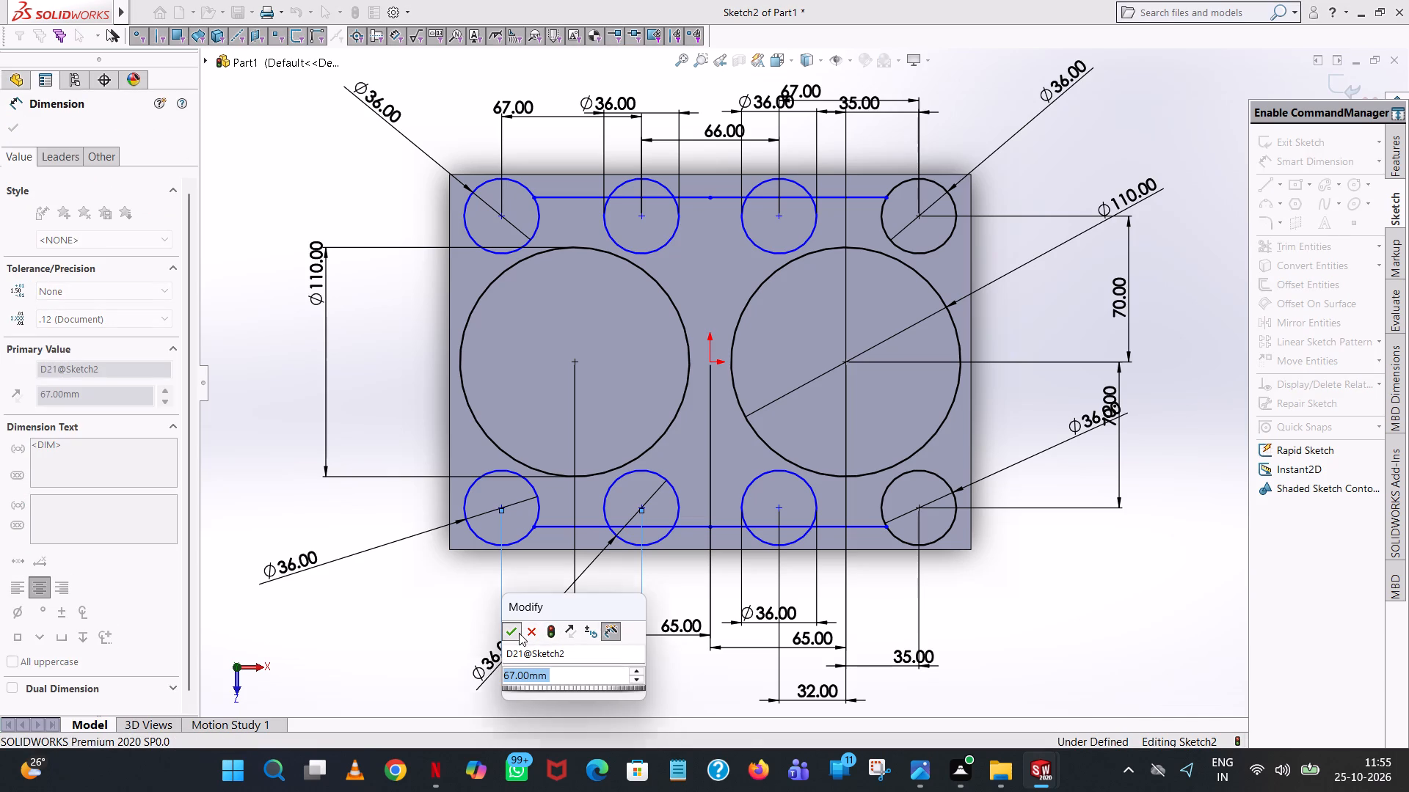
click(1008, 626)
Dimension the horizontal distance between the centres of the second and third small circles from the left in the lower row.
click(639, 503)
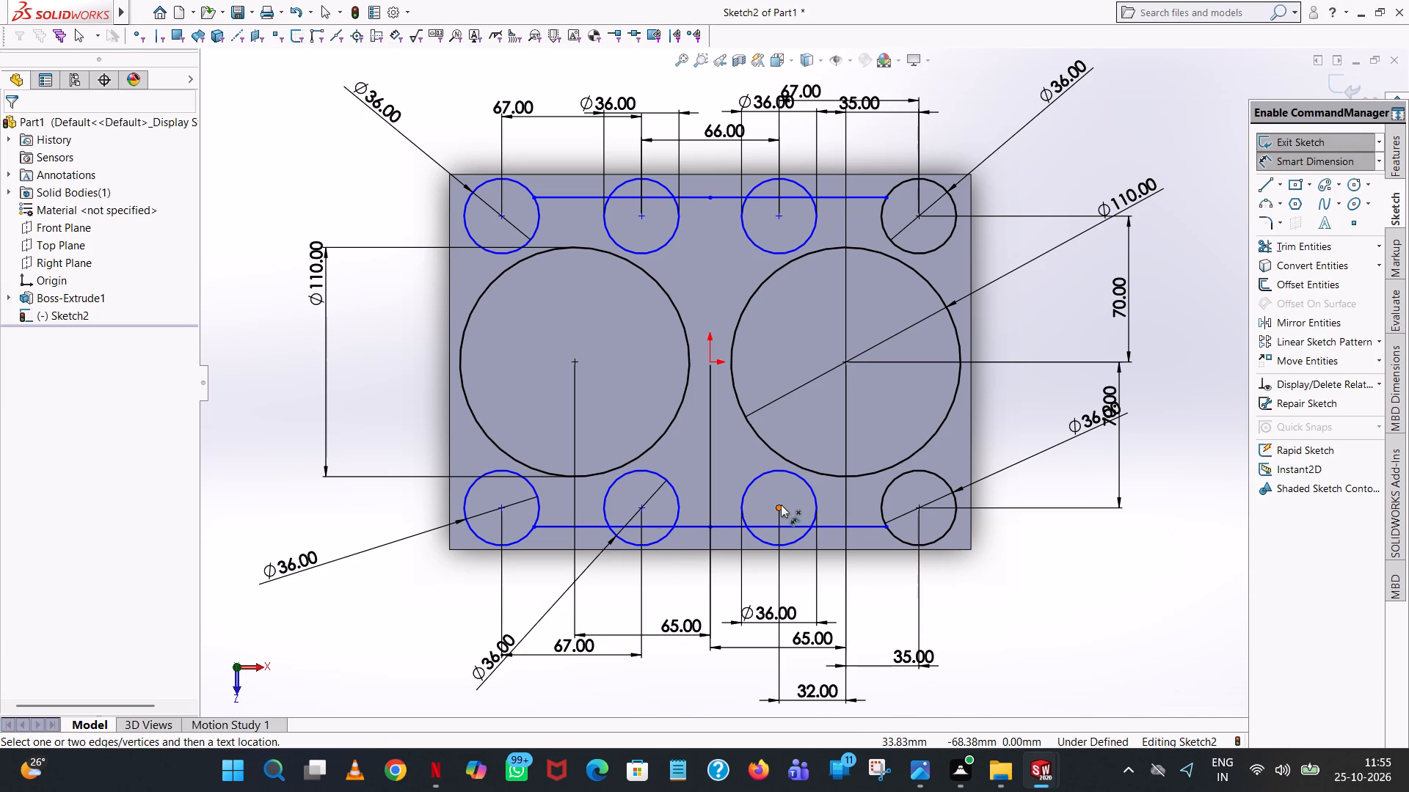
click(781, 505)
click(642, 509)
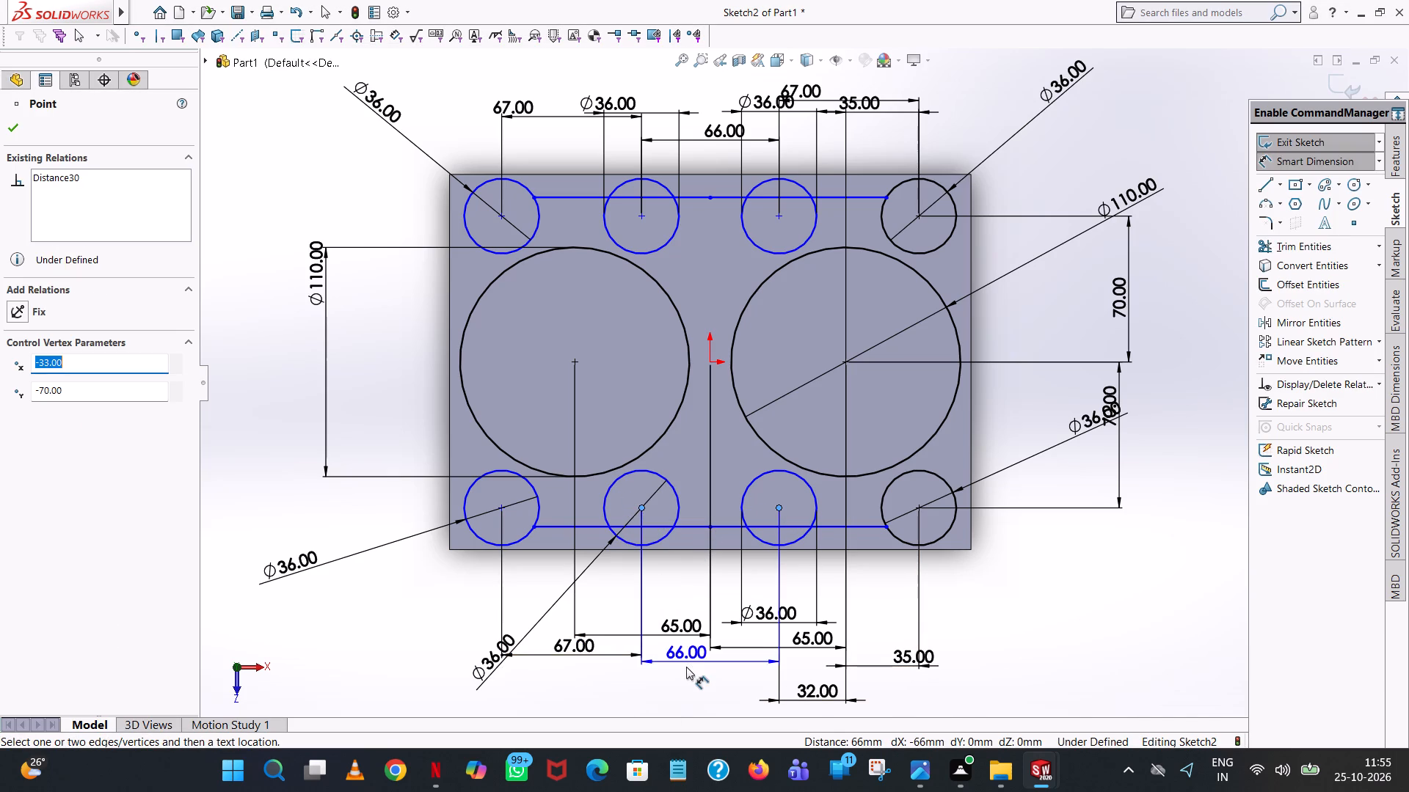
click(682, 680)
click(618, 656)
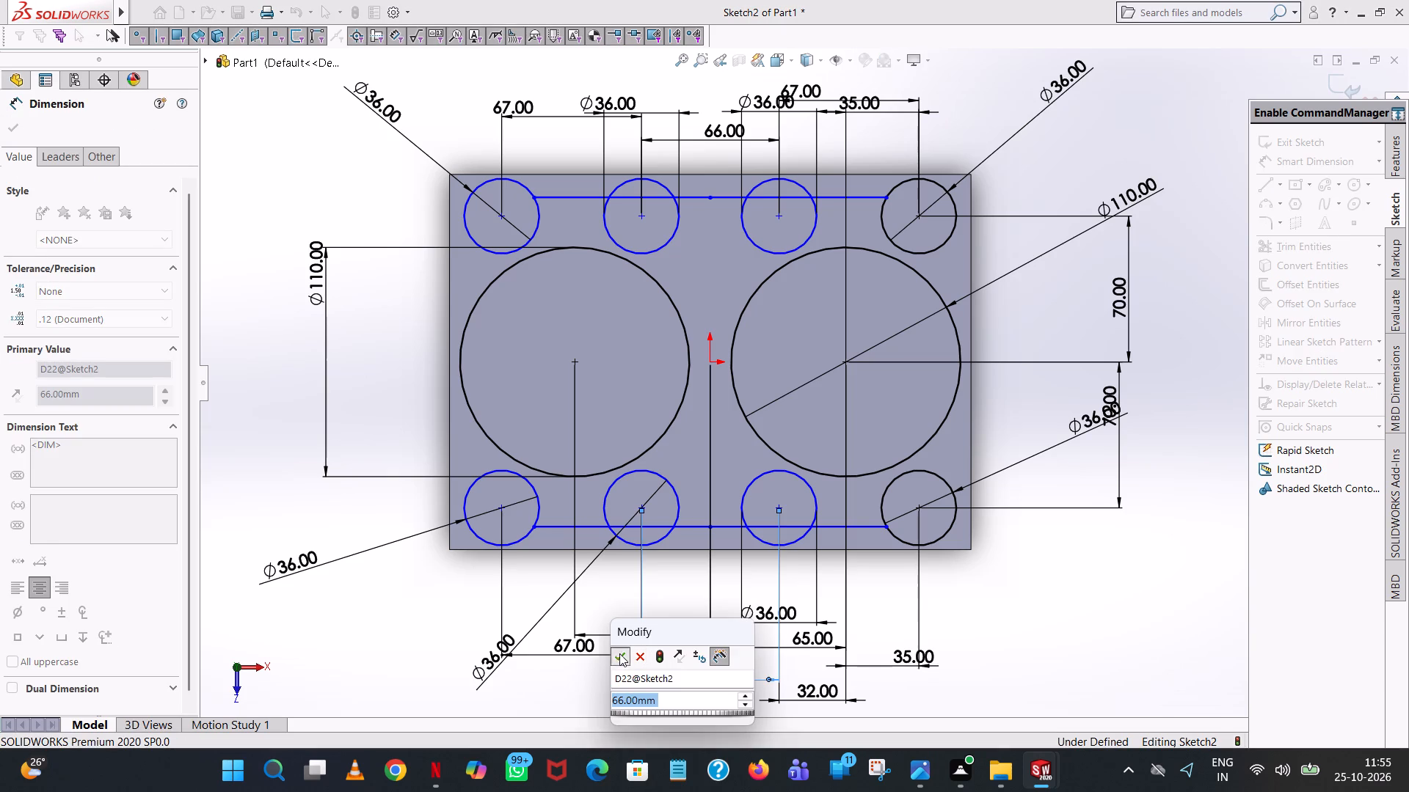
click(1082, 614)
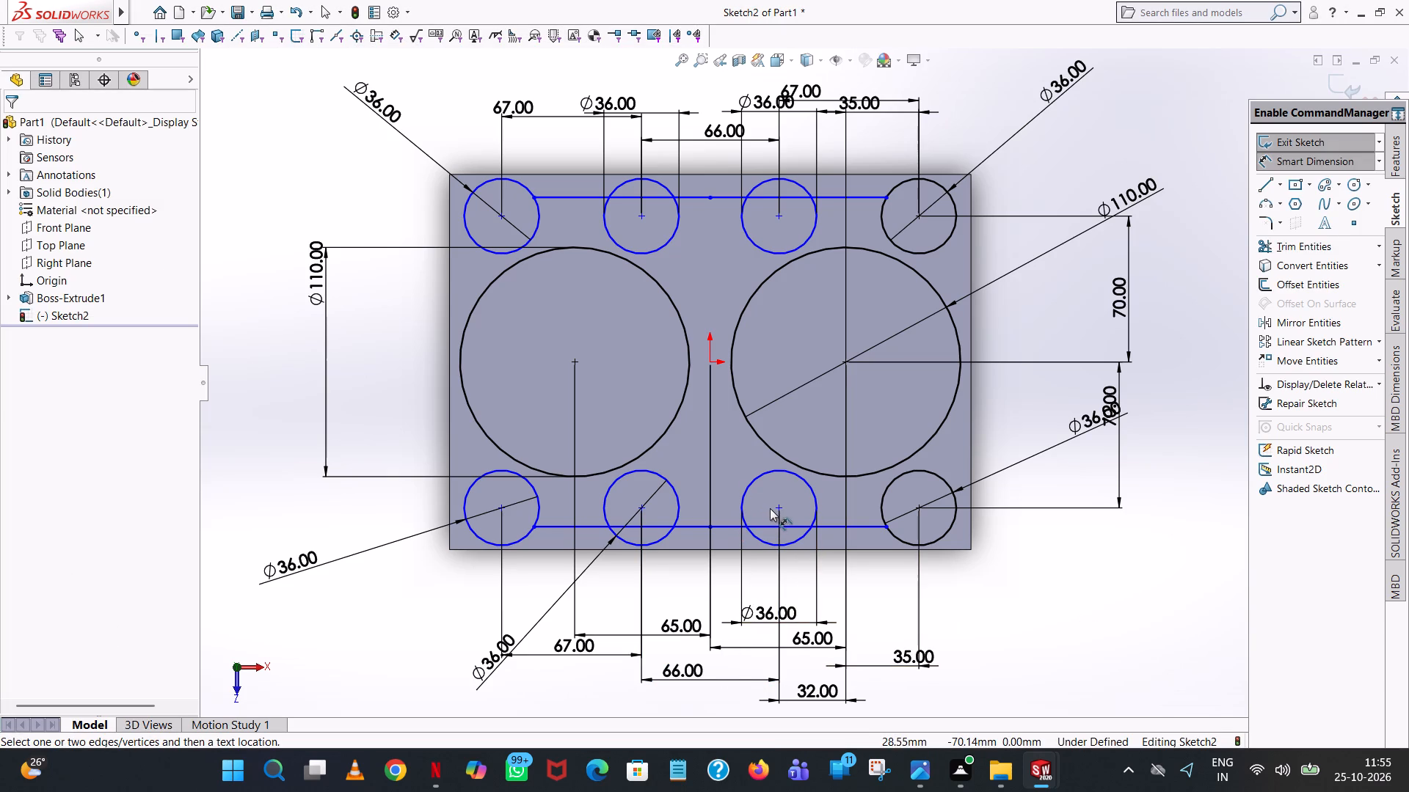
Dimension the horizontal distance between the centres of the lower row's third and rightmost small circles.
click(778, 509)
click(920, 506)
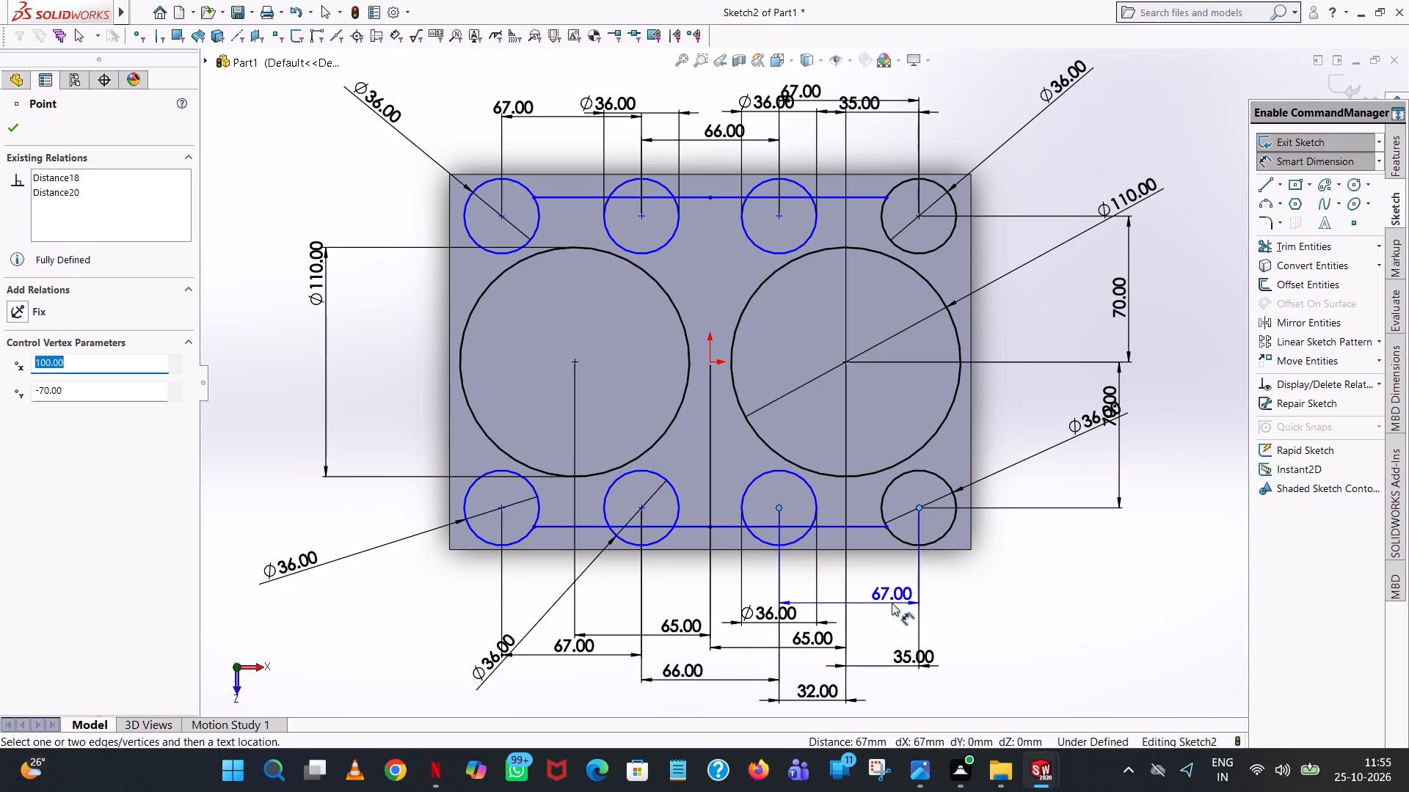
click(892, 603)
click(829, 579)
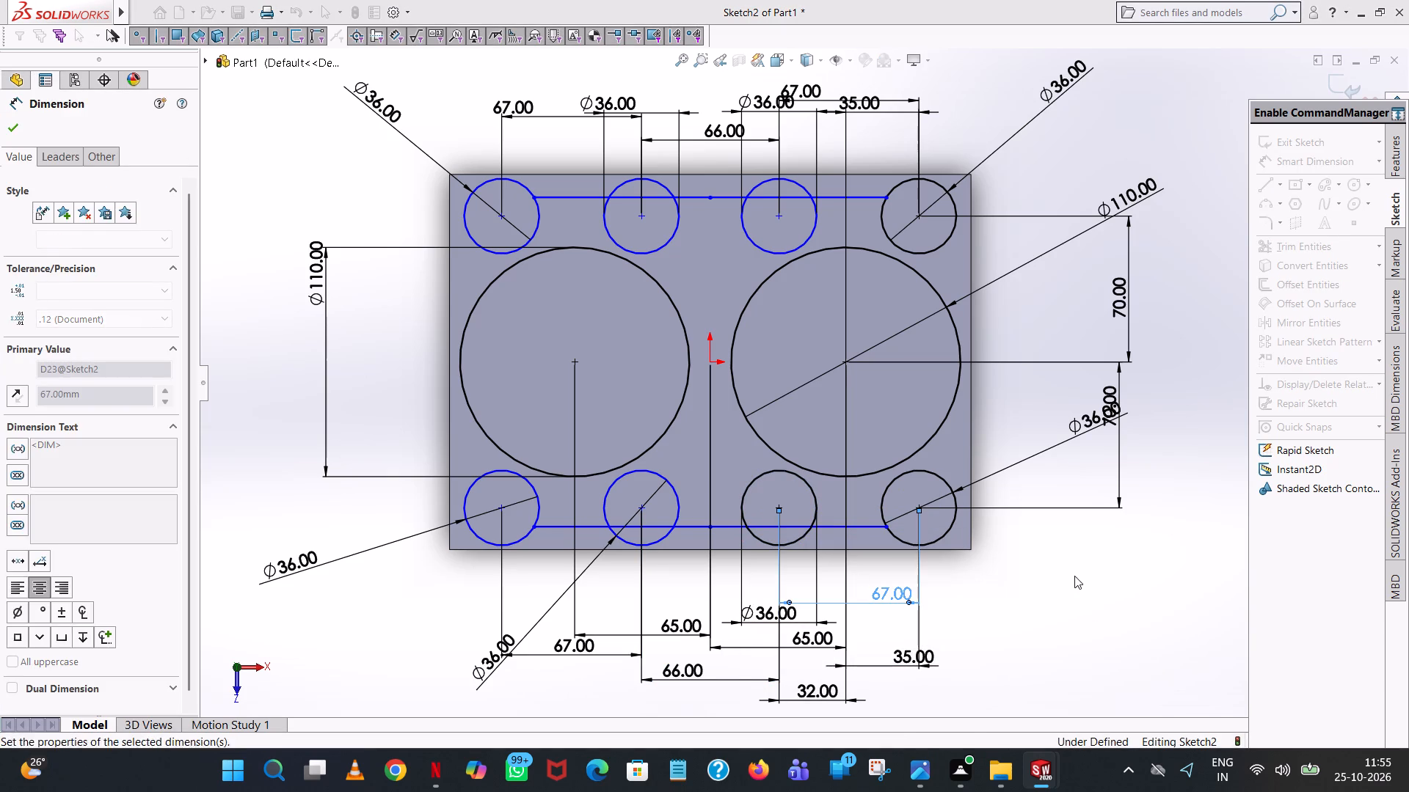
click(1075, 576)
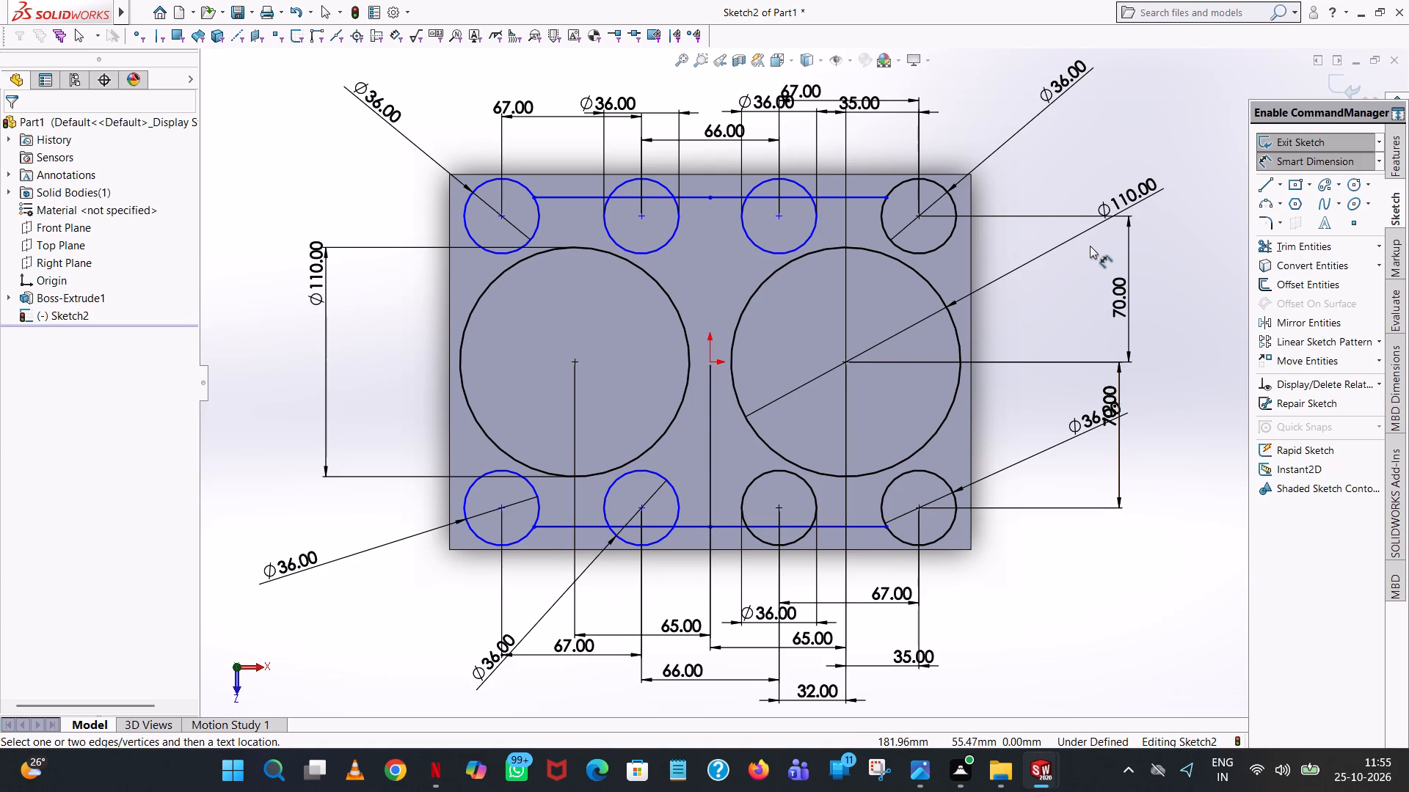
key(Escape)
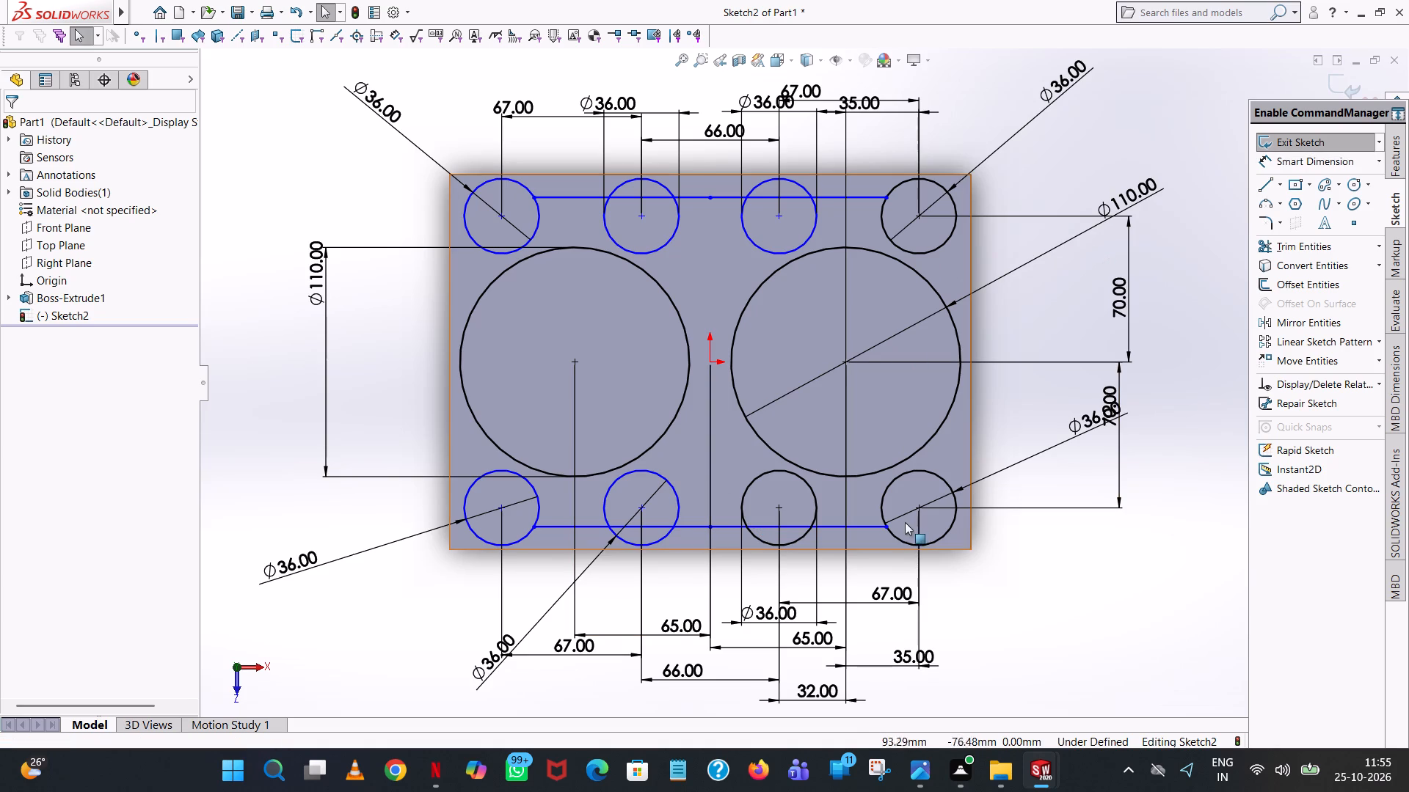
Add Horizontal relations aligning the centres of the lower row's three leftmost small circles.
ctrl+click(777, 506)
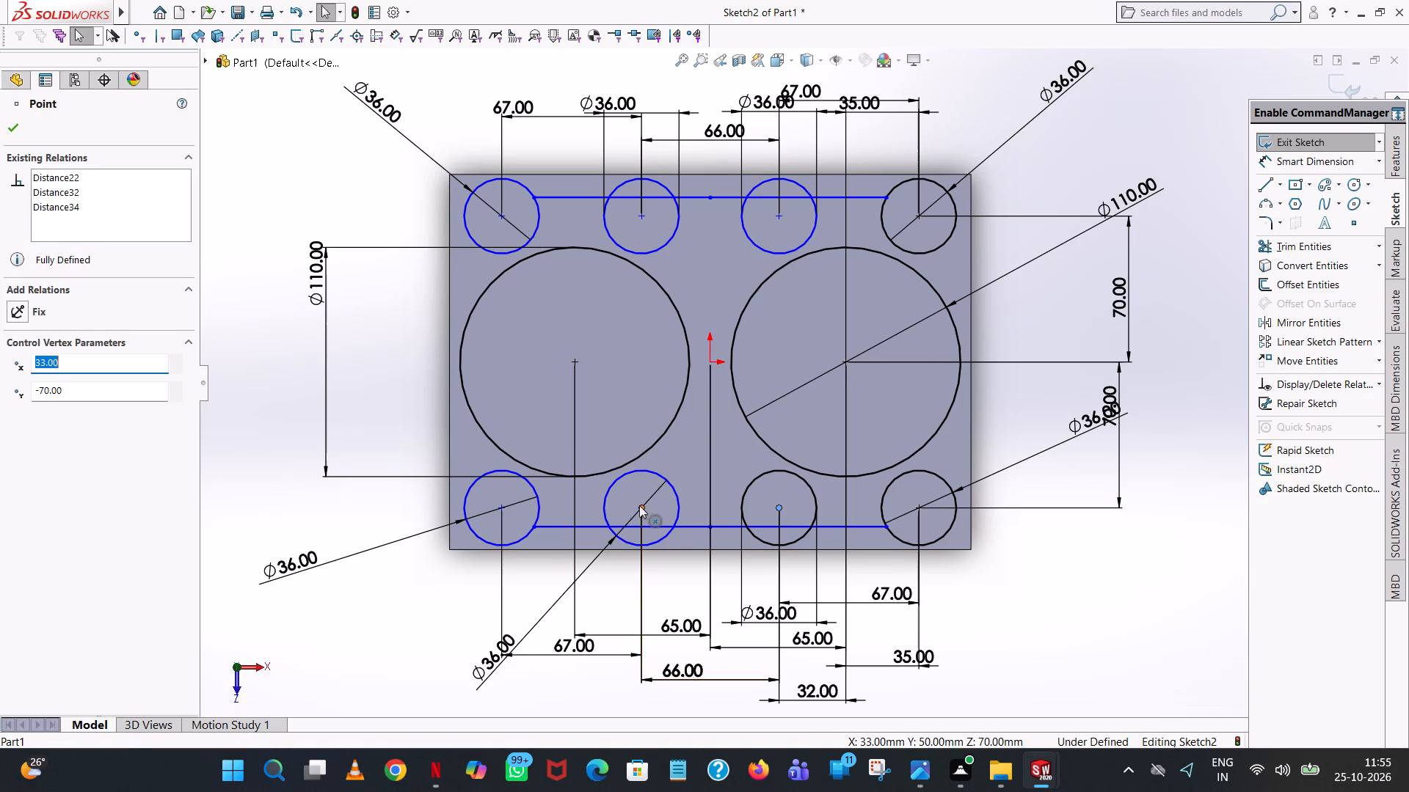
ctrl+click(639, 505)
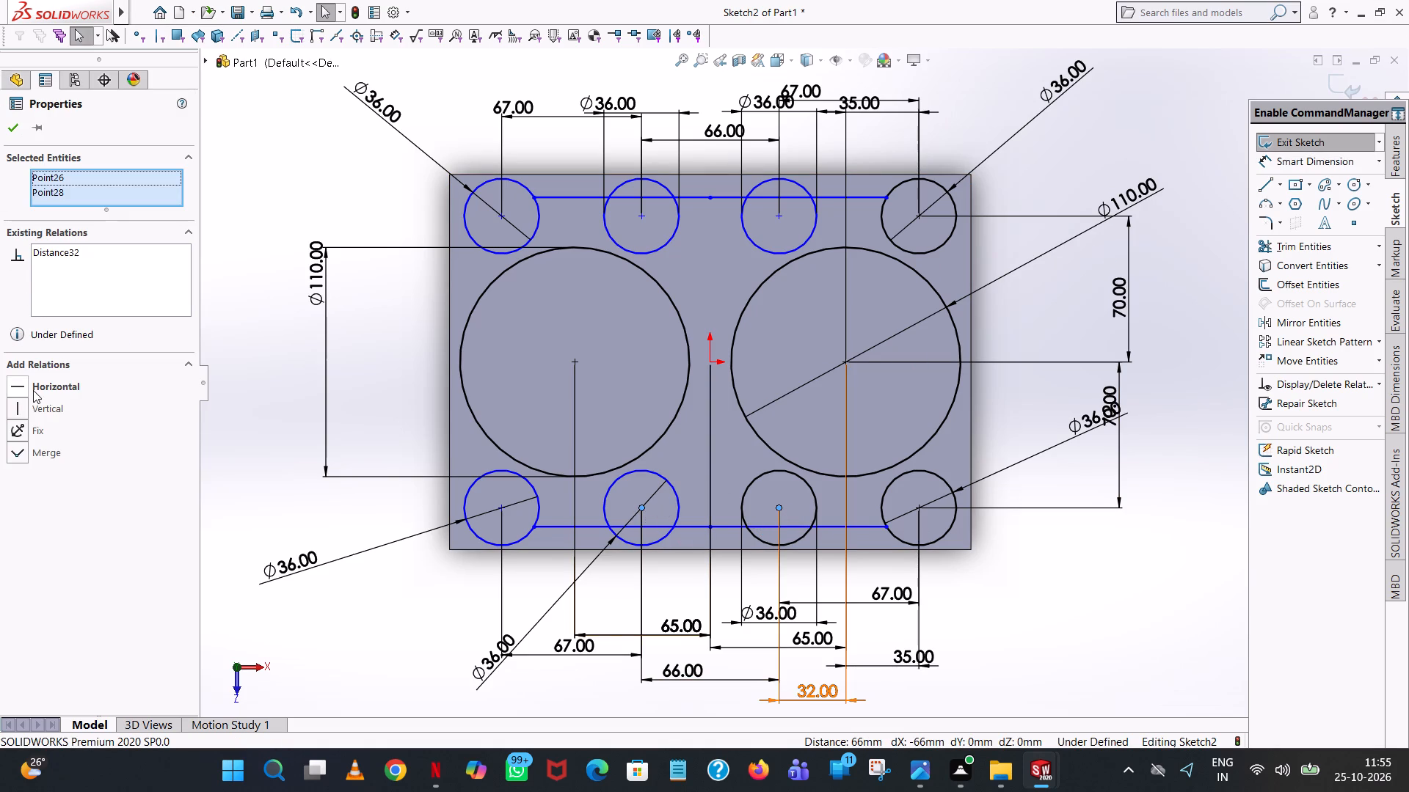
click(33, 390)
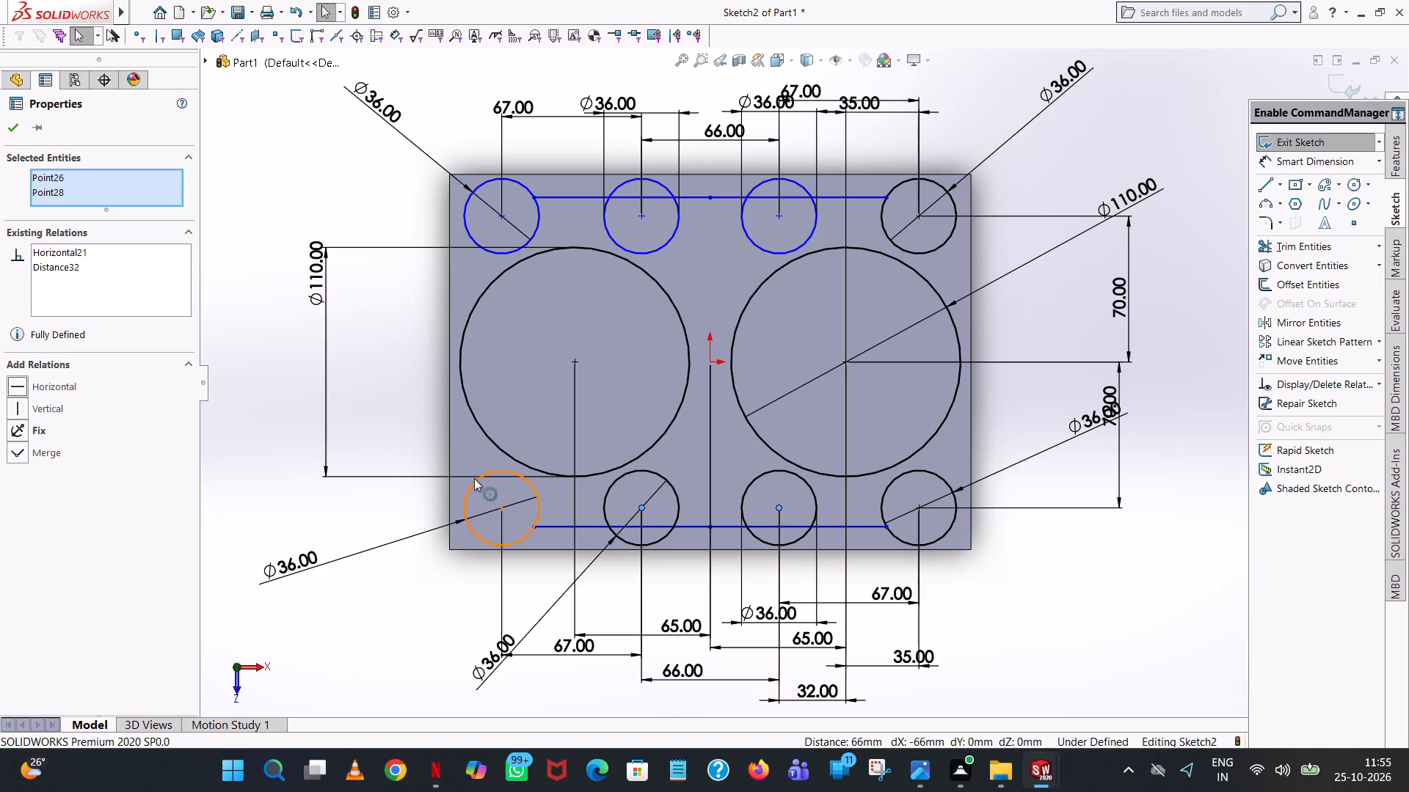
ctrl+click(501, 504)
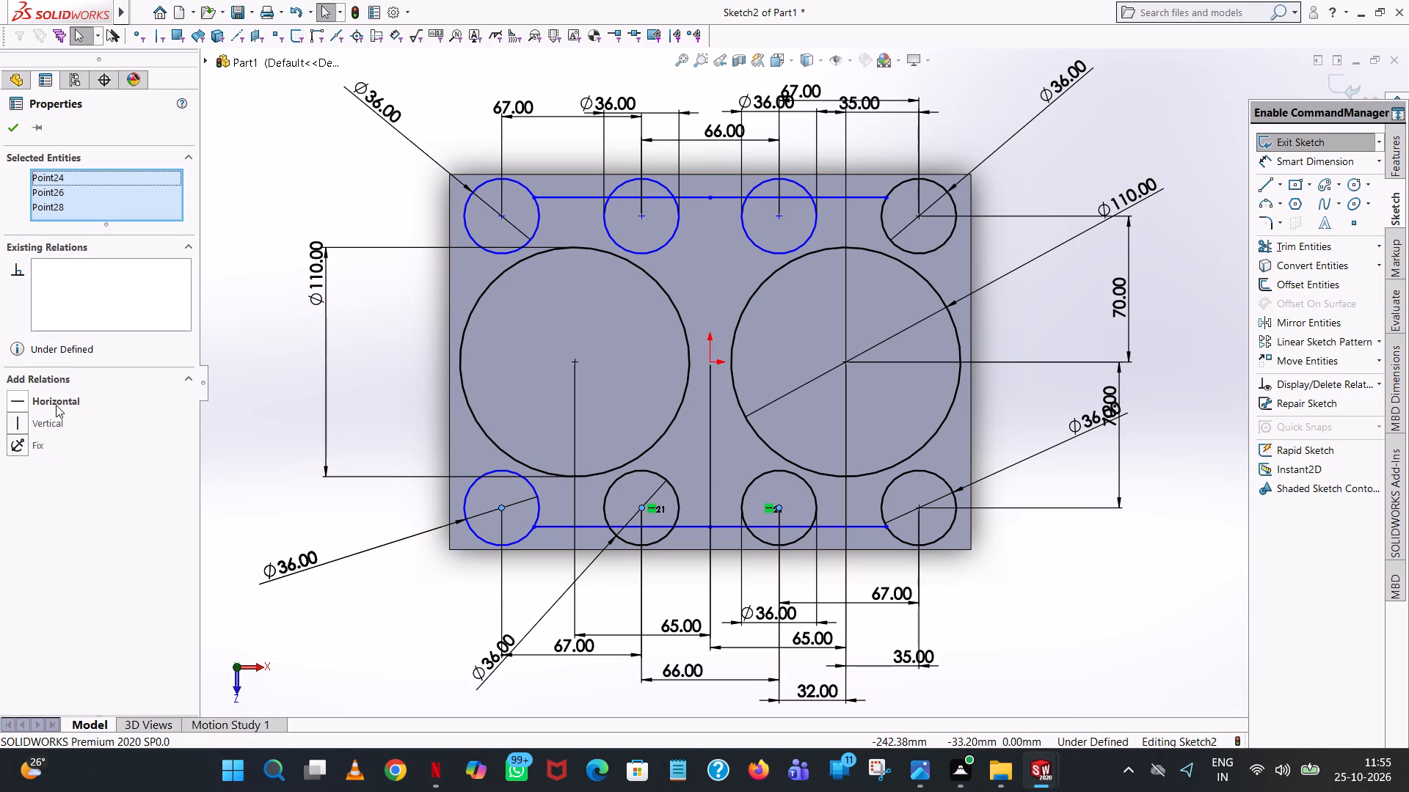
click(59, 403)
click(263, 183)
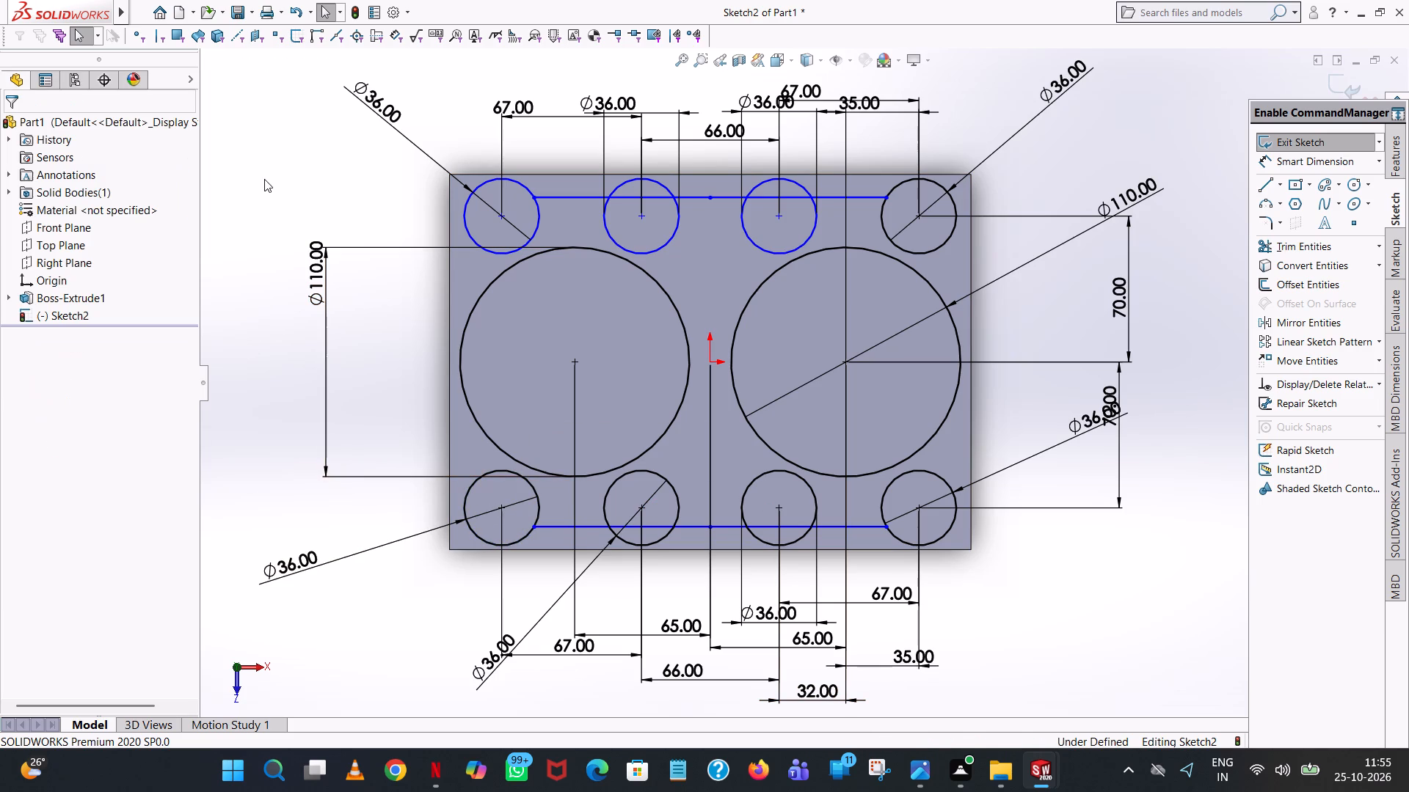
Add a Horizontal relation between the centres of the upper row's leftmost and rightmost small circles.
ctrl+click(500, 216)
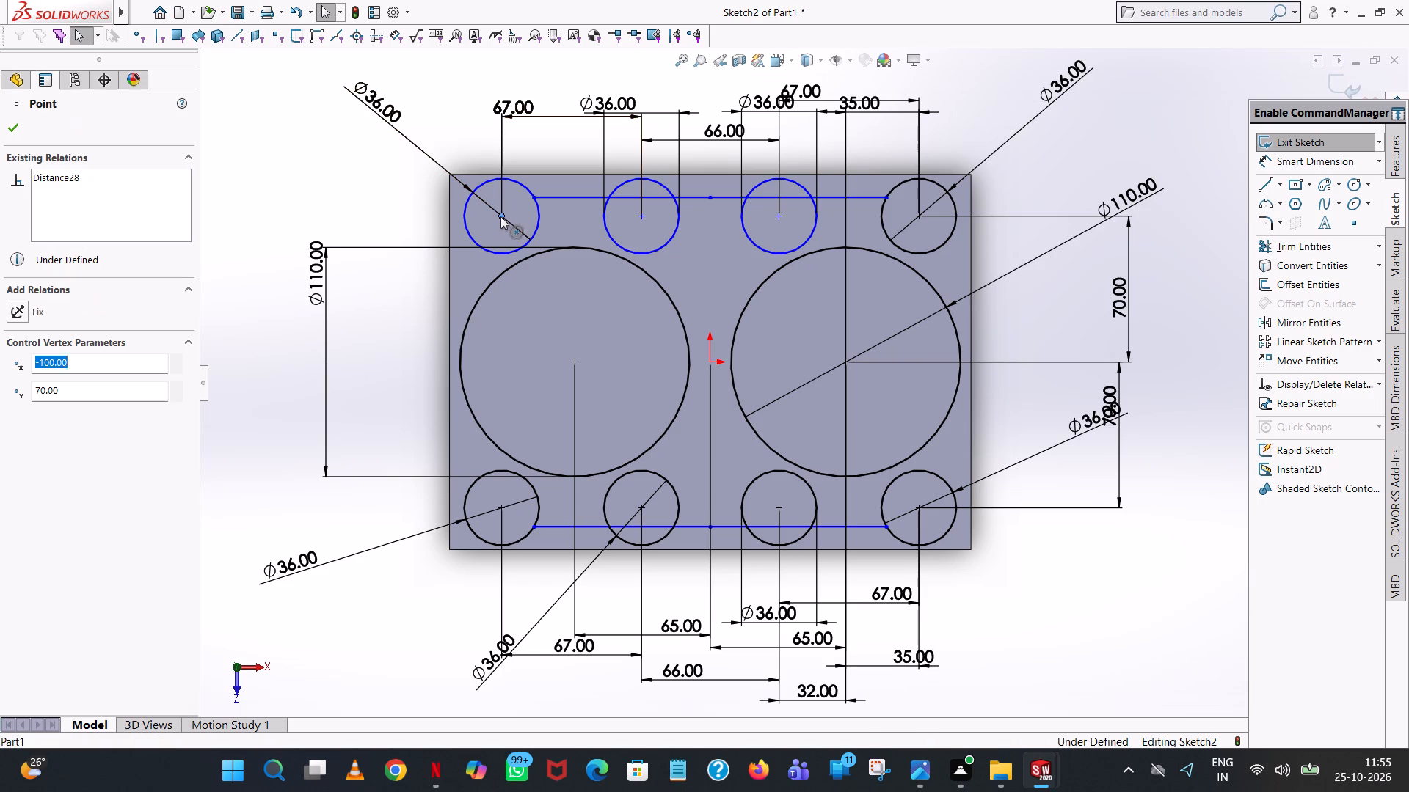
ctrl+click(921, 213)
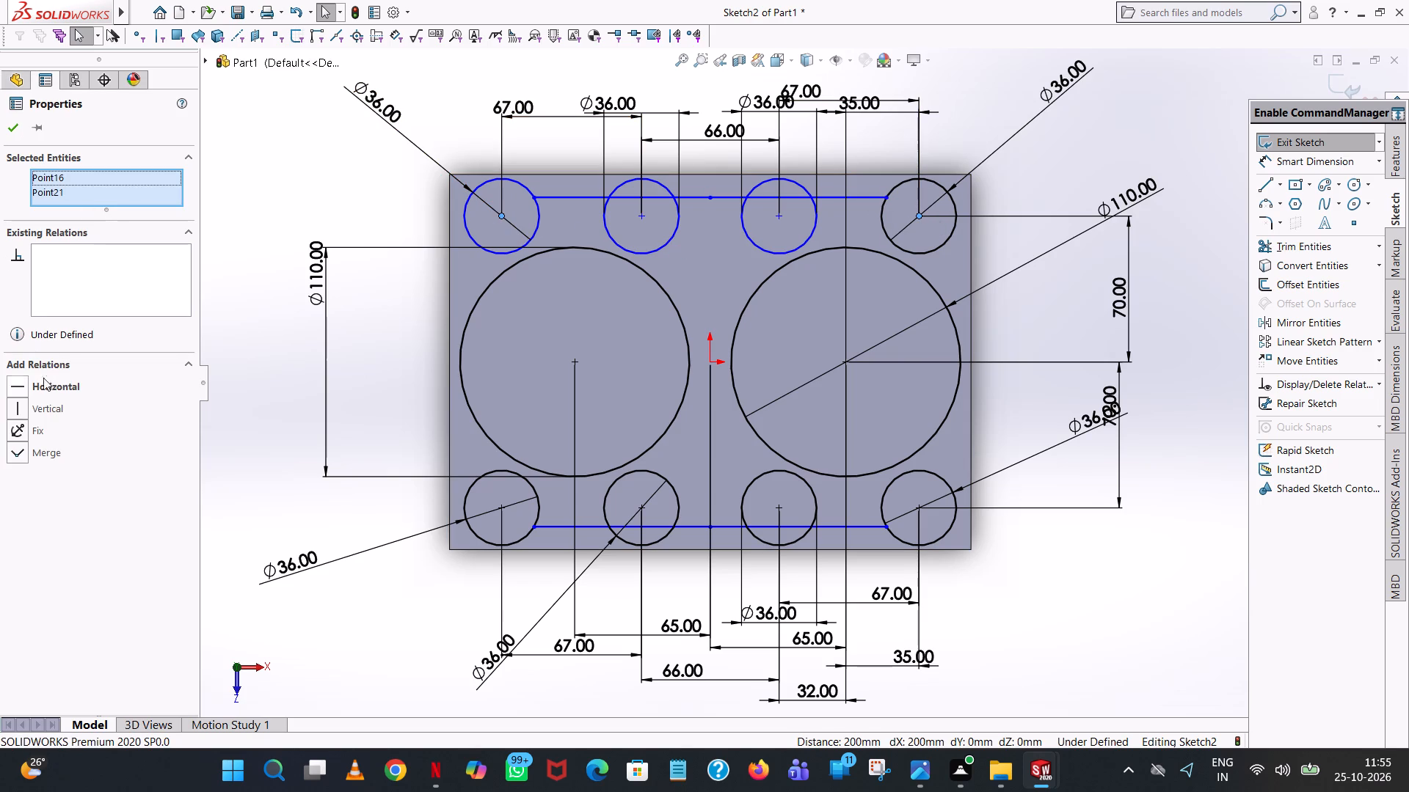
click(46, 385)
click(46, 385)
click(8, 124)
click(213, 161)
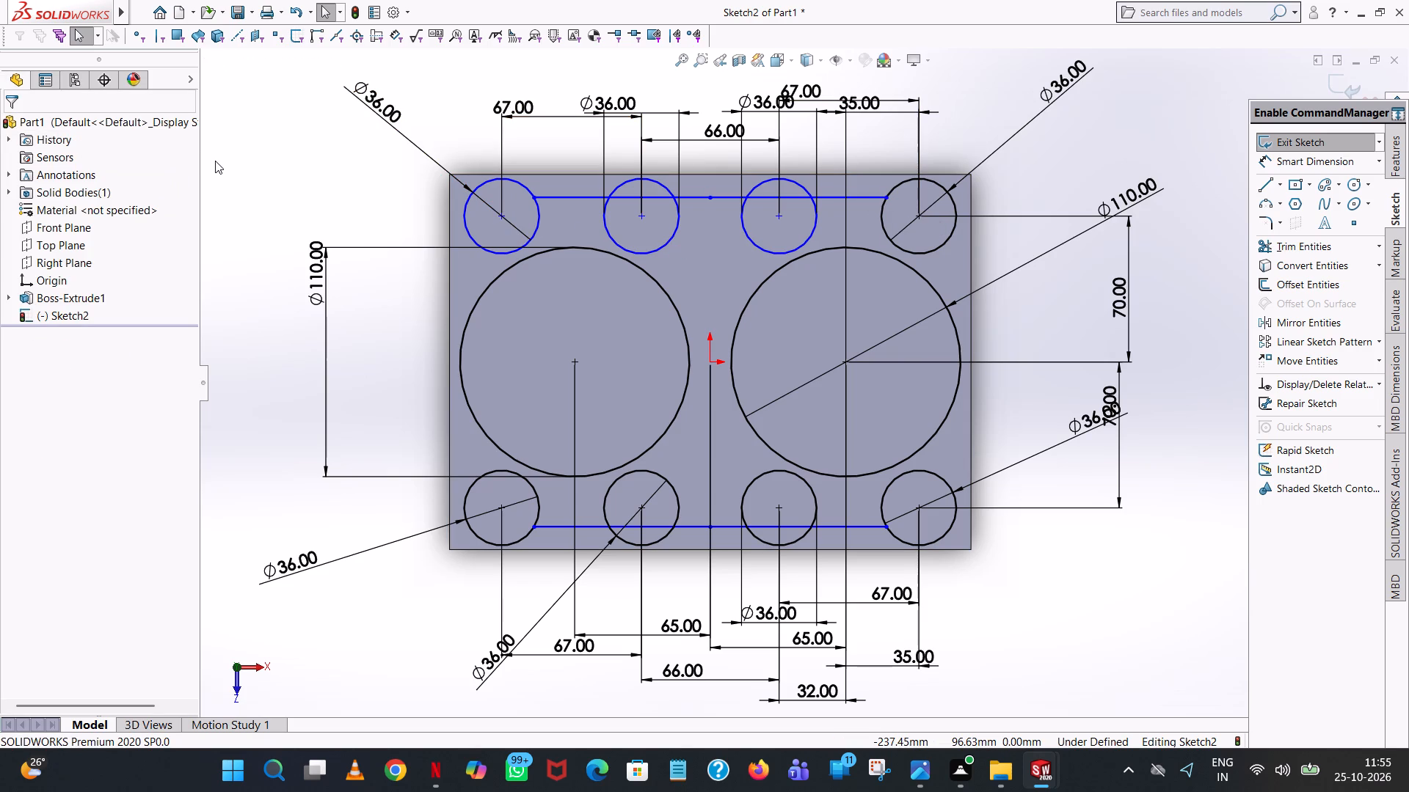
Add Horizontal relations aligning the centres of the upper row's two middle small circles with the rightmost circle's centre.
ctrl+click(919, 218)
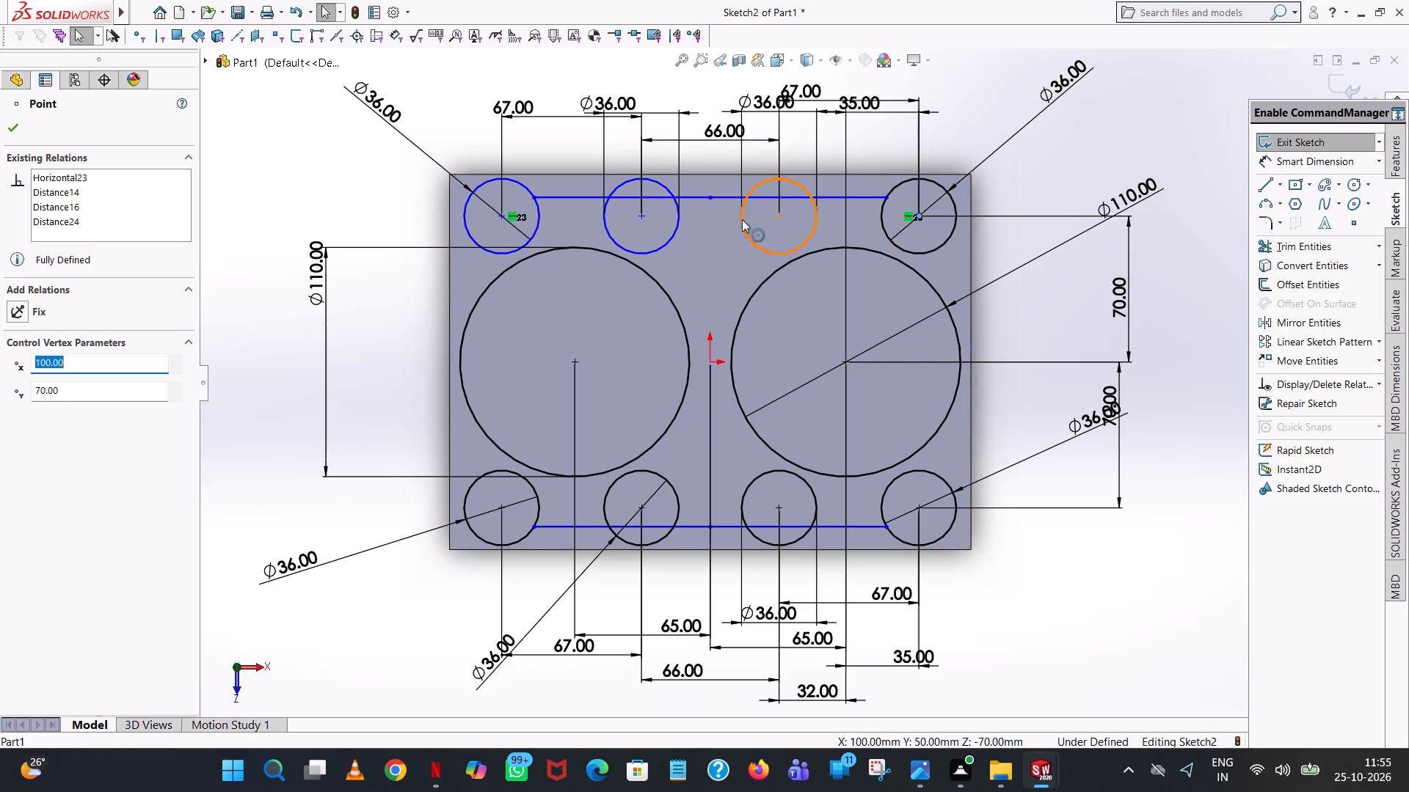
ctrl+click(776, 216)
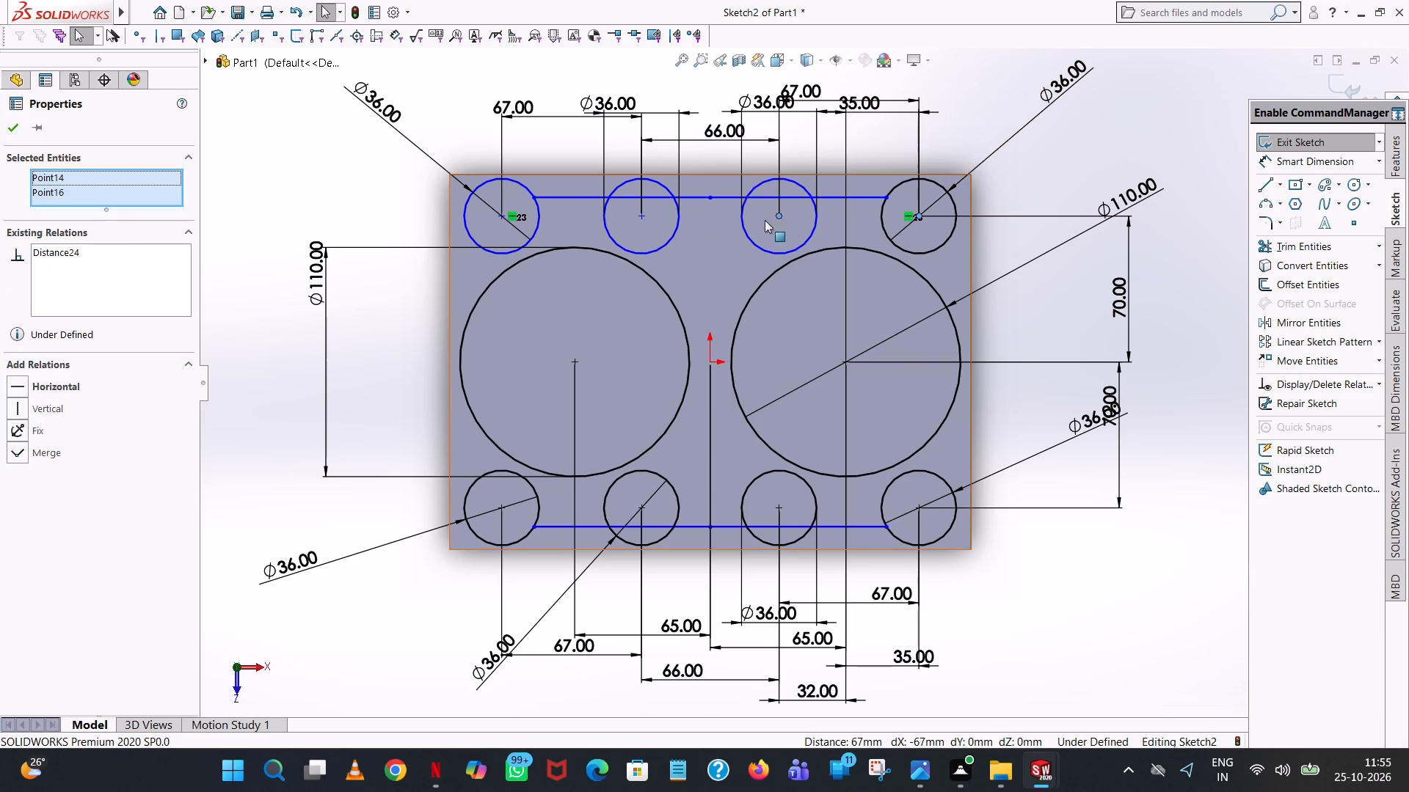
click(51, 389)
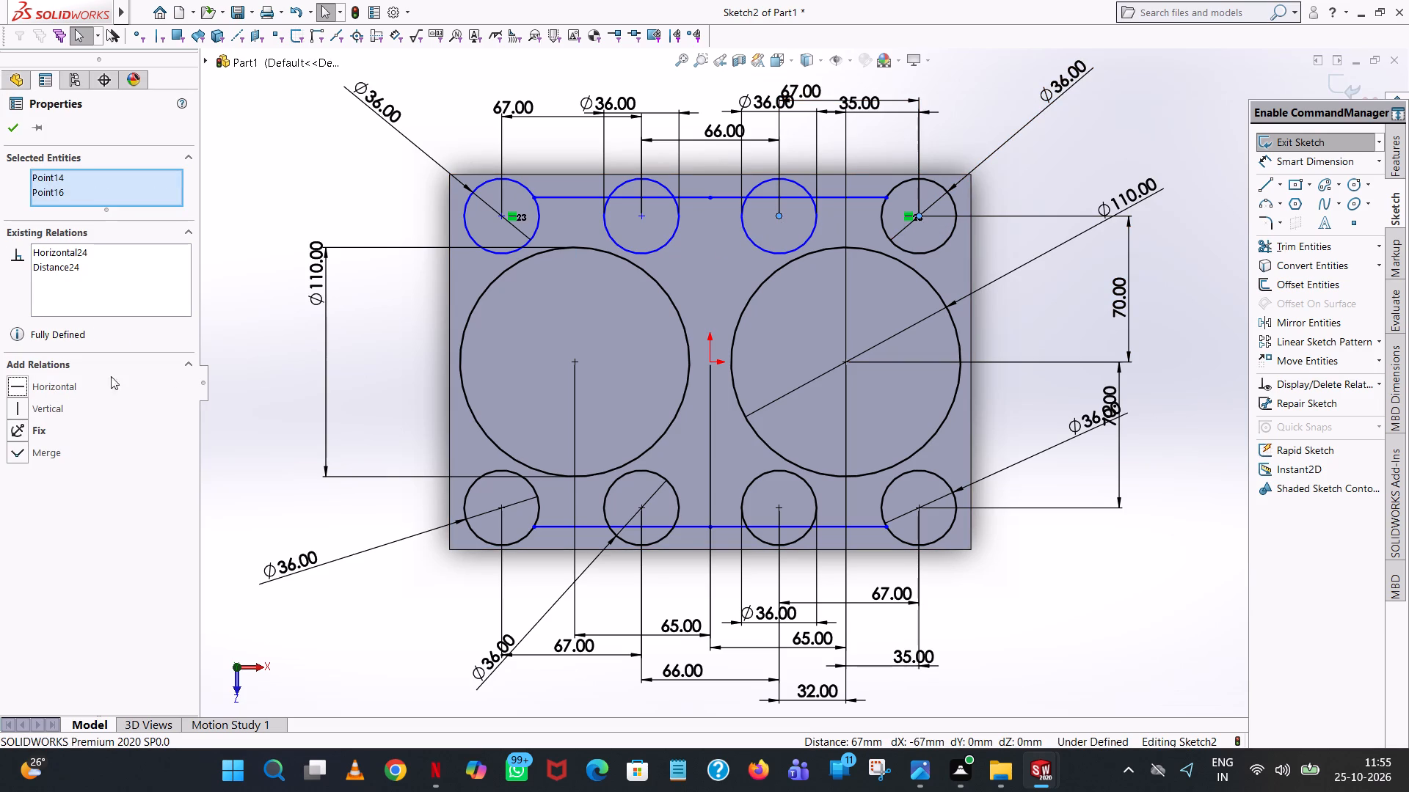
ctrl+click(641, 219)
click(31, 400)
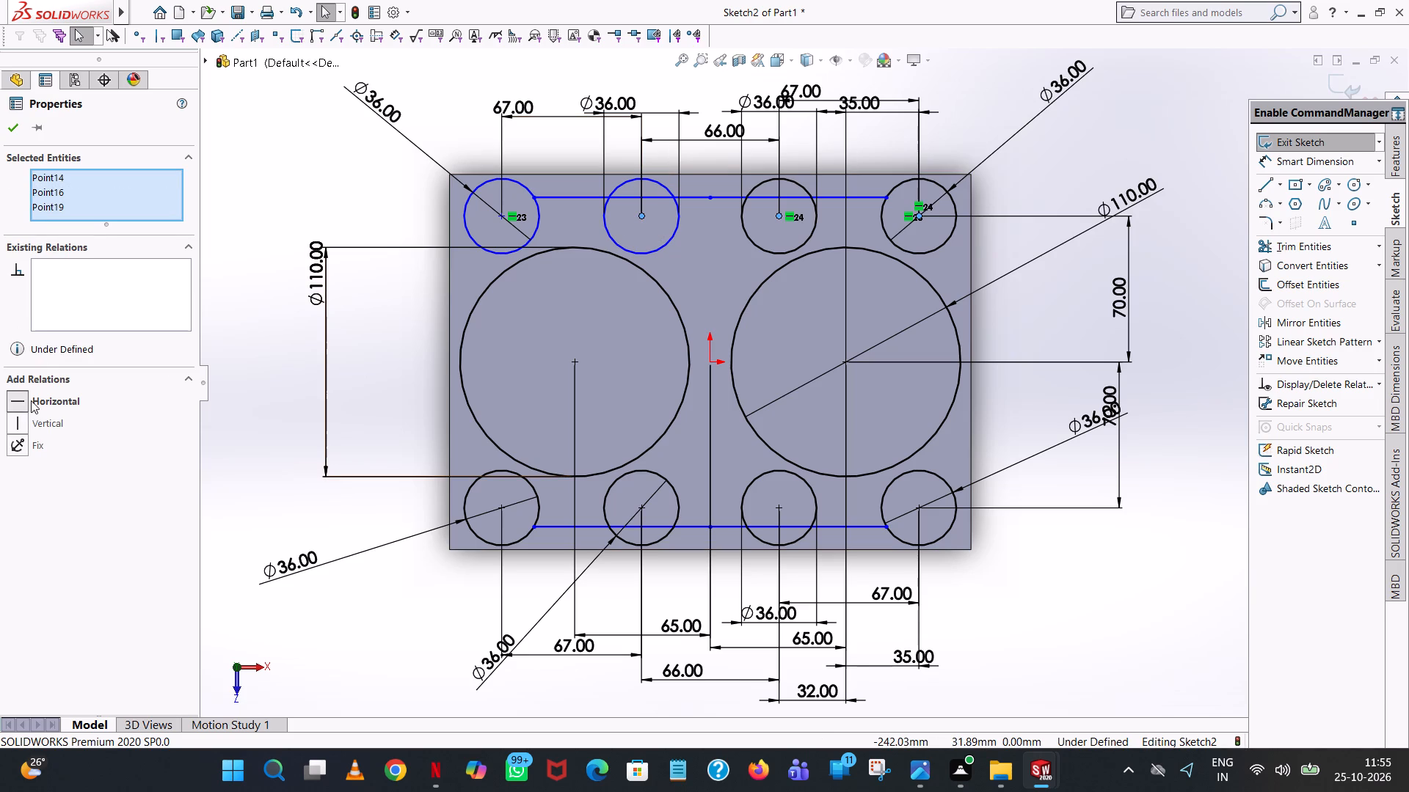
click(15, 125)
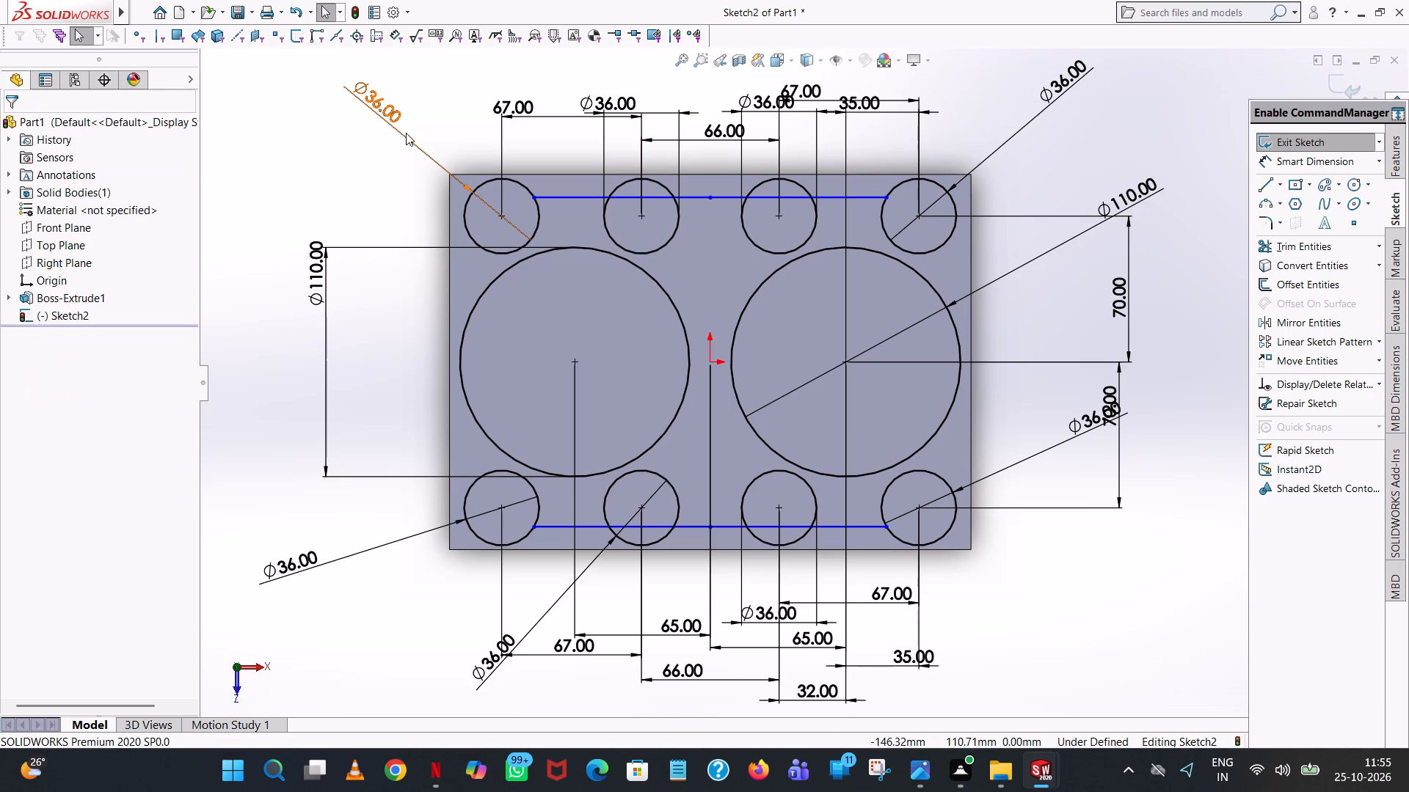
click(338, 172)
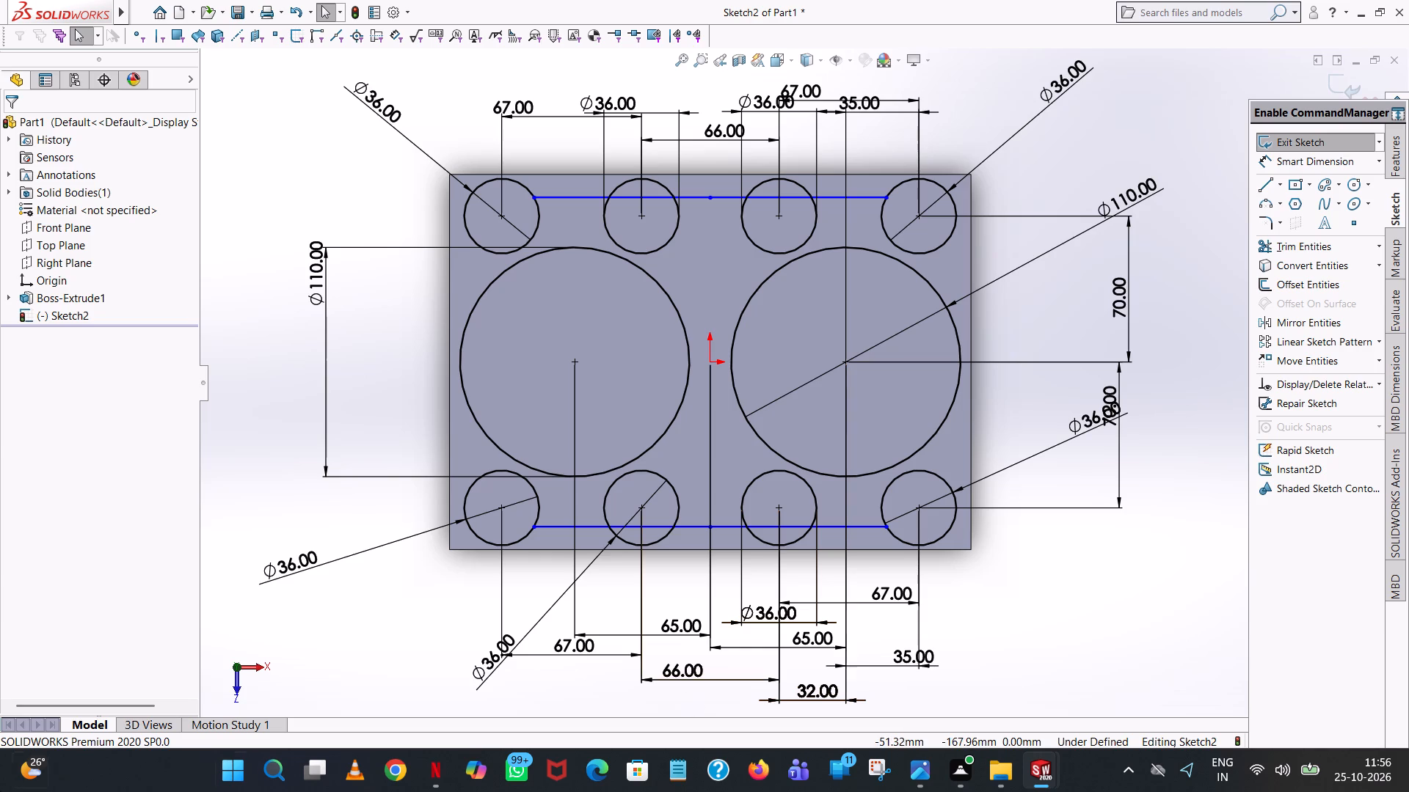
Dimension the vertical distance between the lower horizontal sketch line and the plate's lower edge.
click(1294, 164)
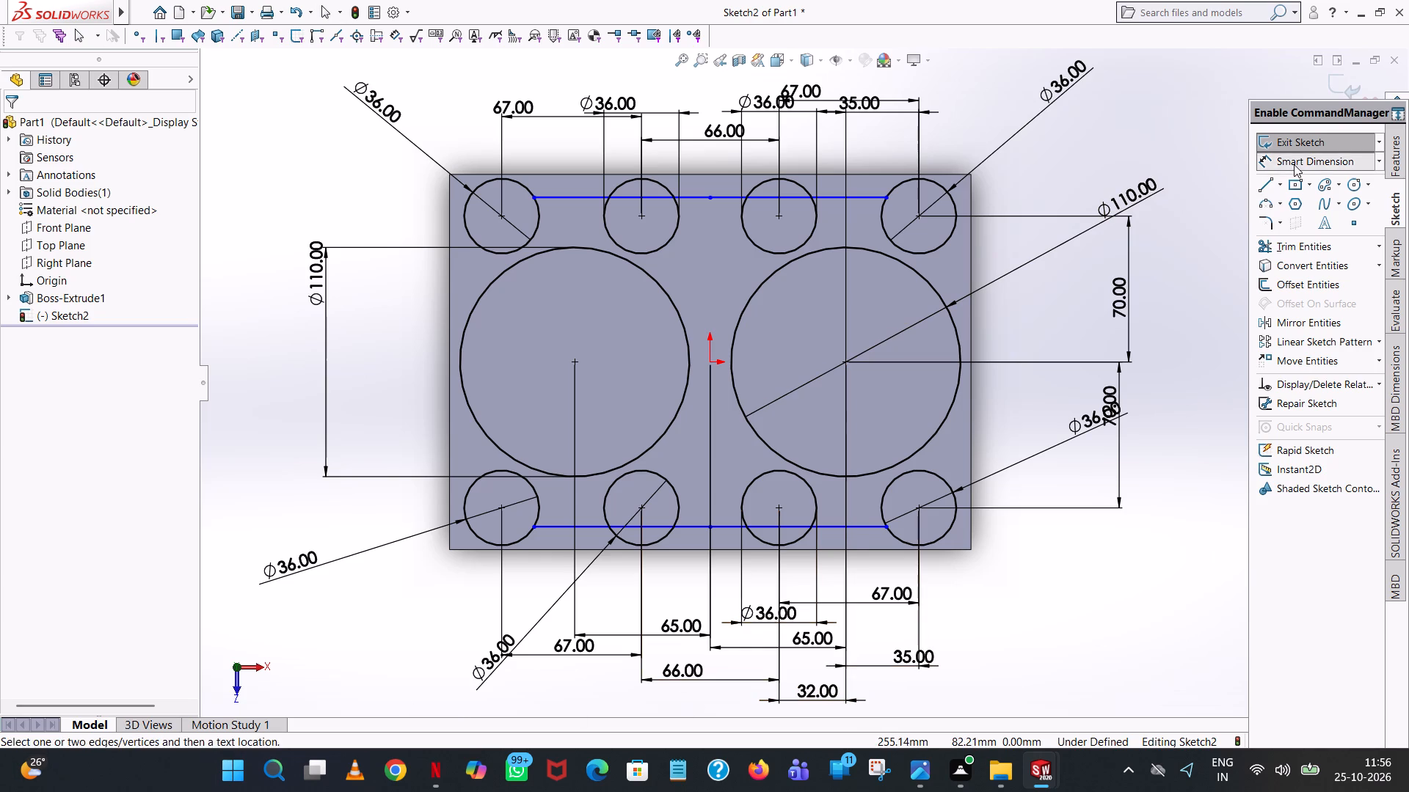
click(732, 525)
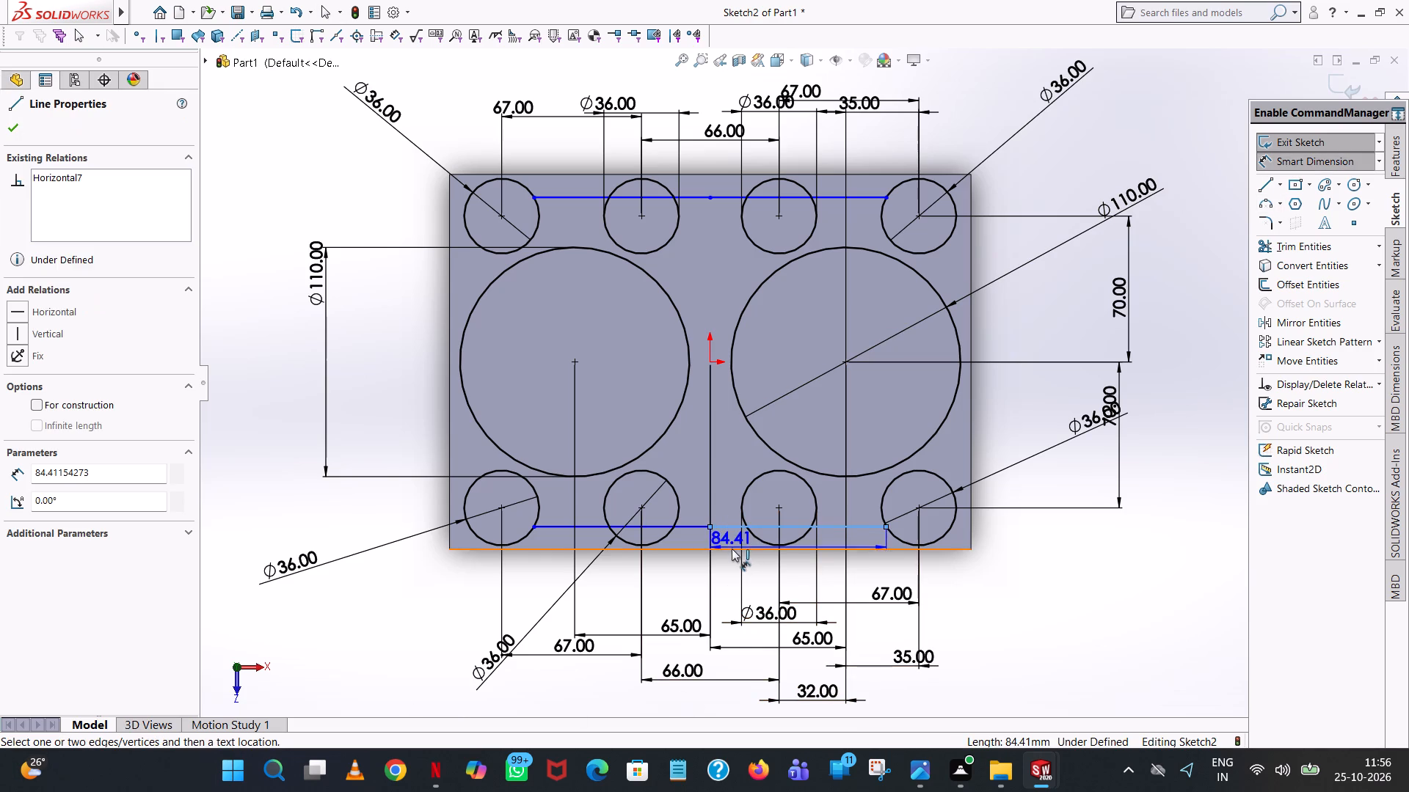
click(732, 549)
click(380, 603)
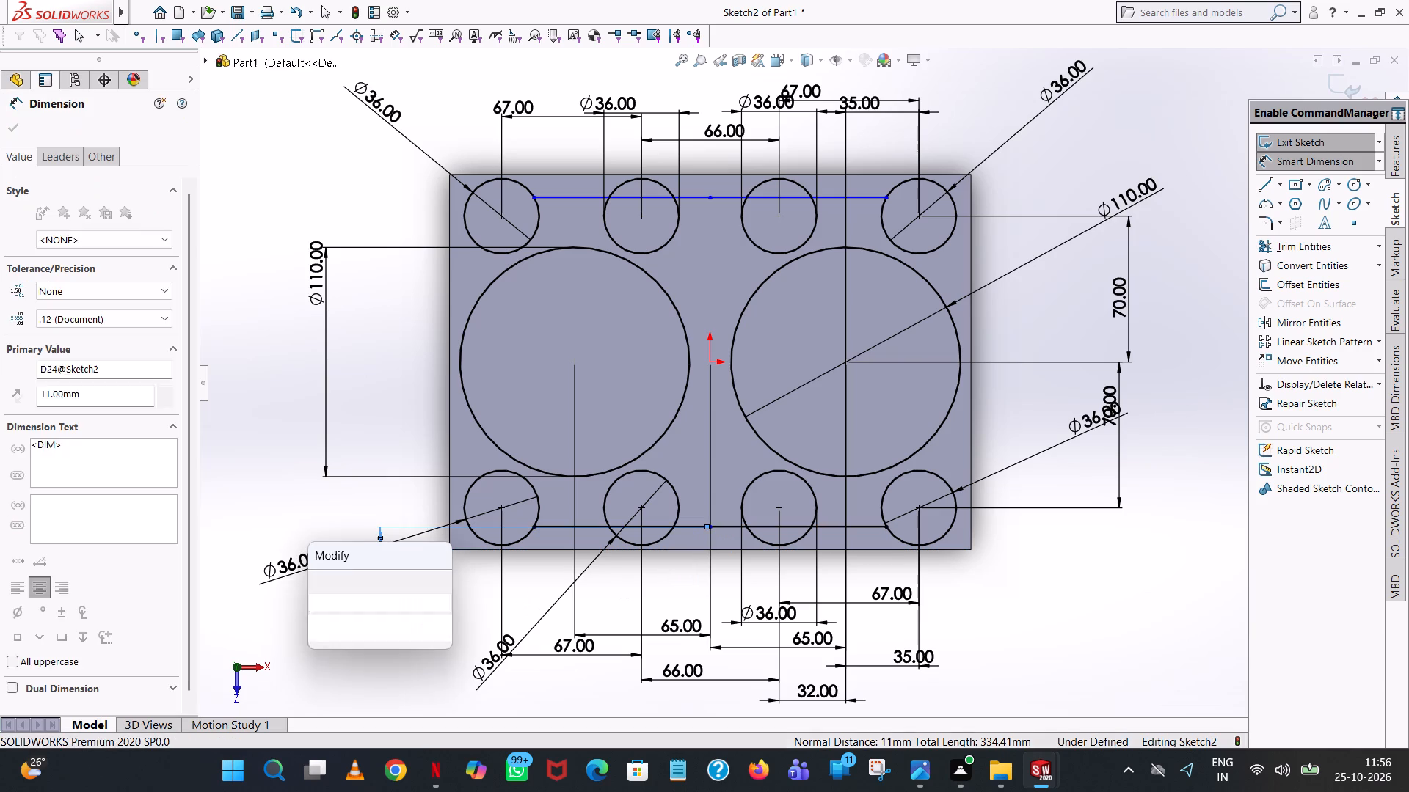
click(324, 581)
click(383, 373)
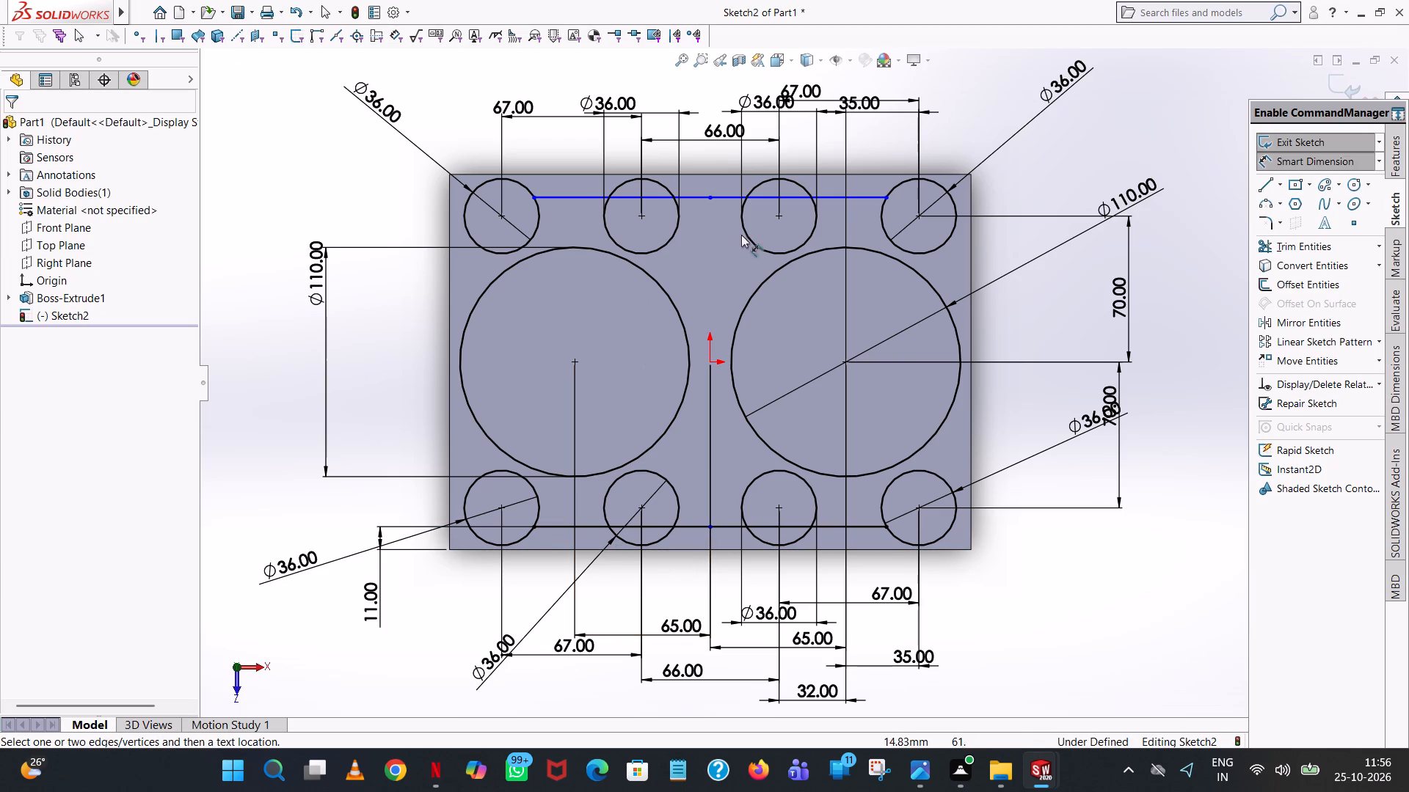
Dimension the vertical distance between the upper horizontal sketch line and the plate's upper edge.
click(722, 196)
click(720, 172)
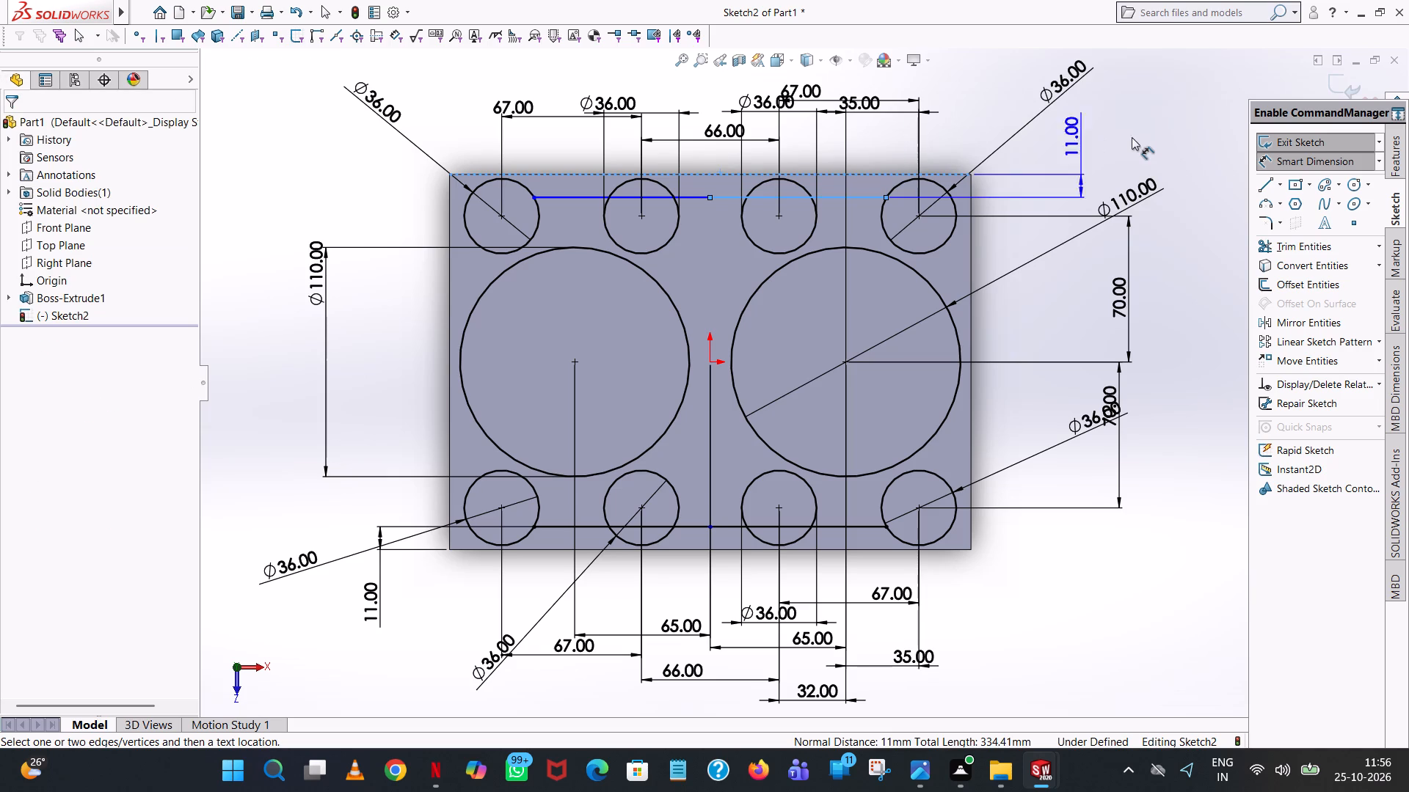
click(1133, 136)
click(1066, 114)
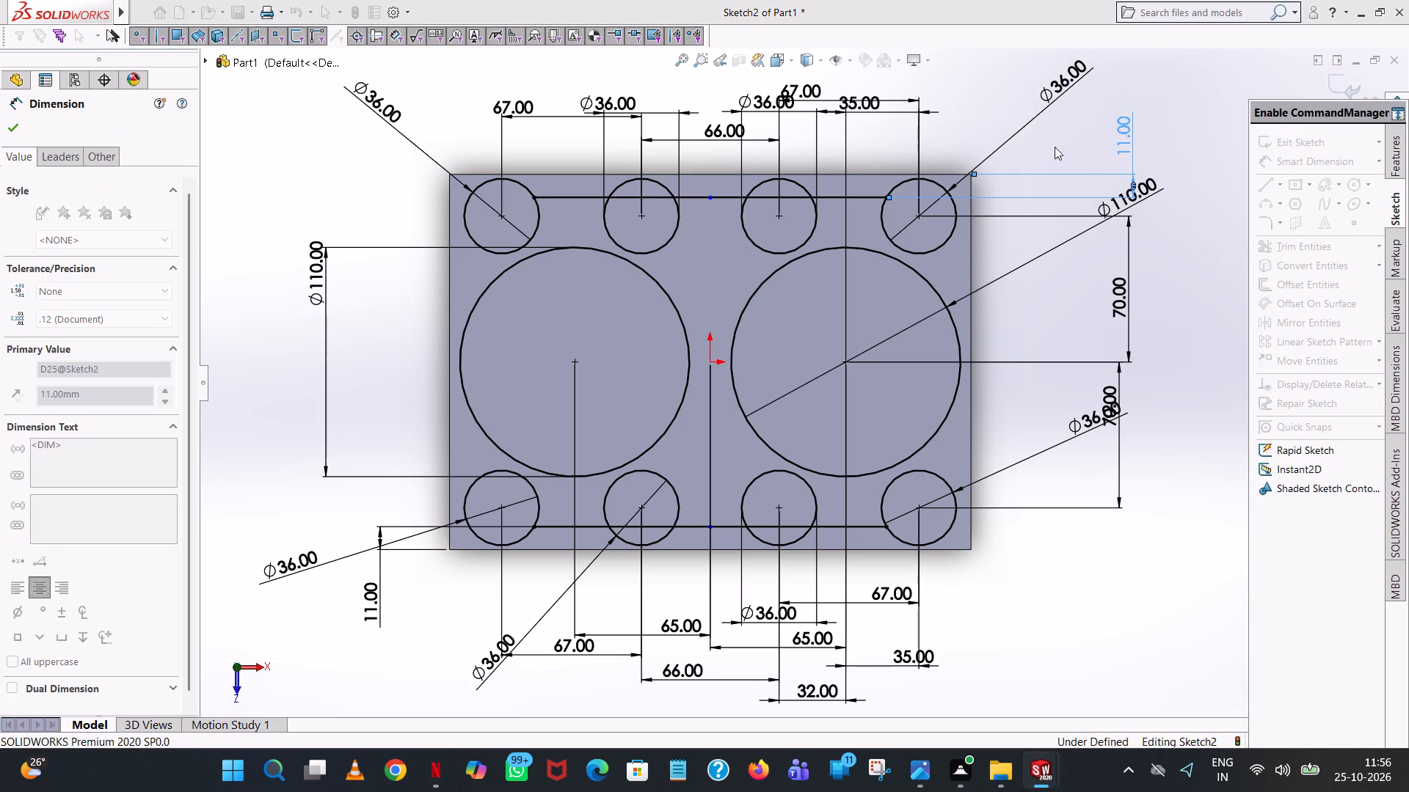
click(1024, 272)
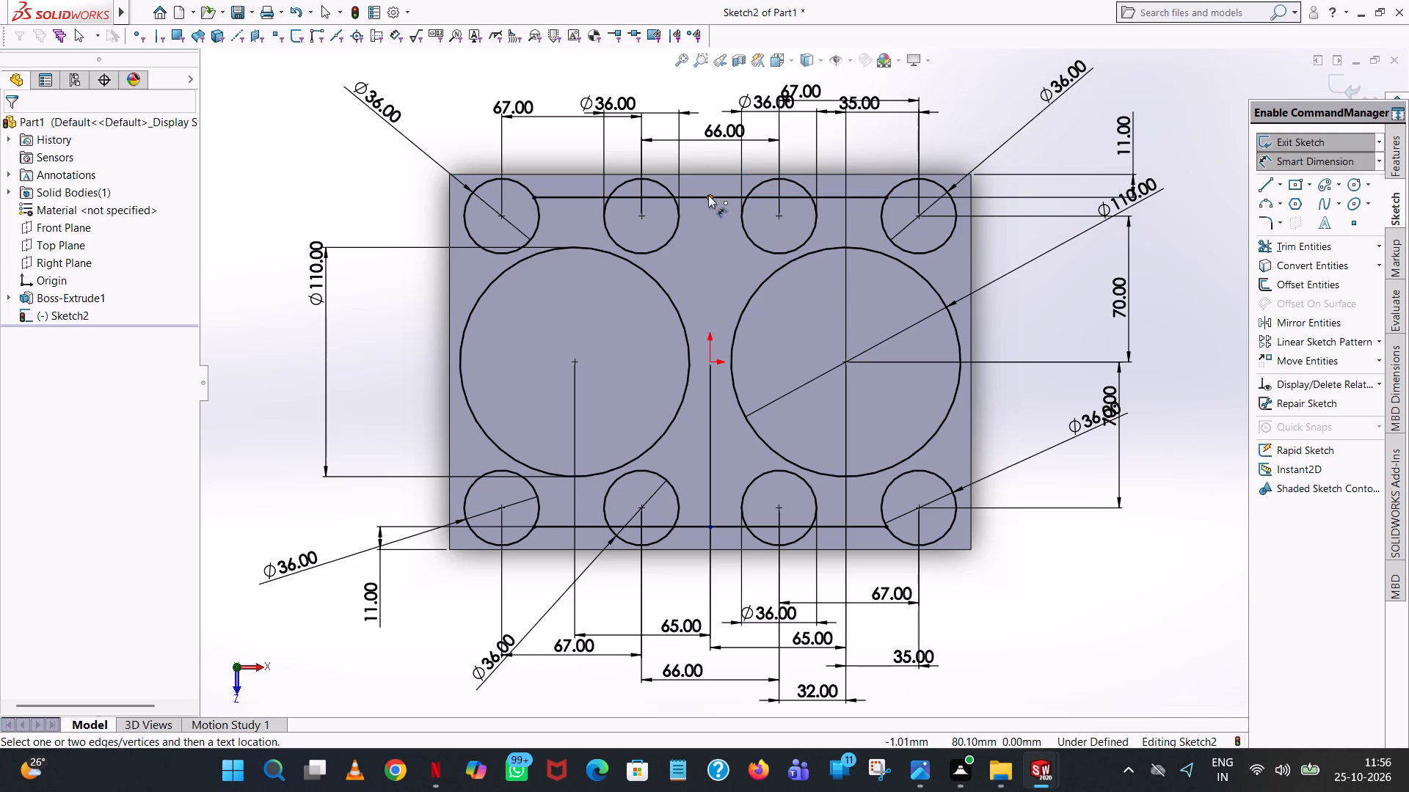
Dimension the vertical distance between the midpoint of the upper horizontal sketch line and the origin.
click(708, 195)
click(708, 362)
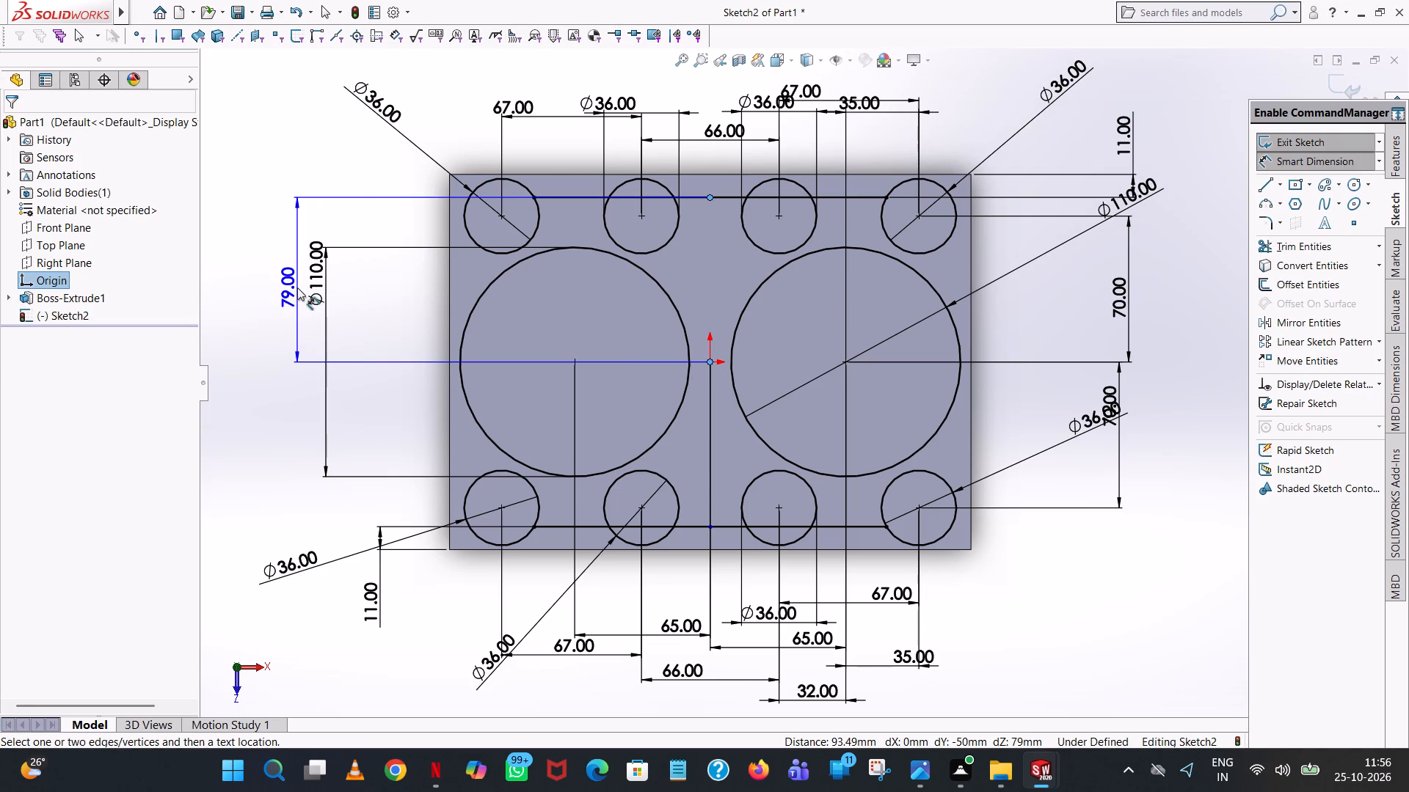
click(297, 287)
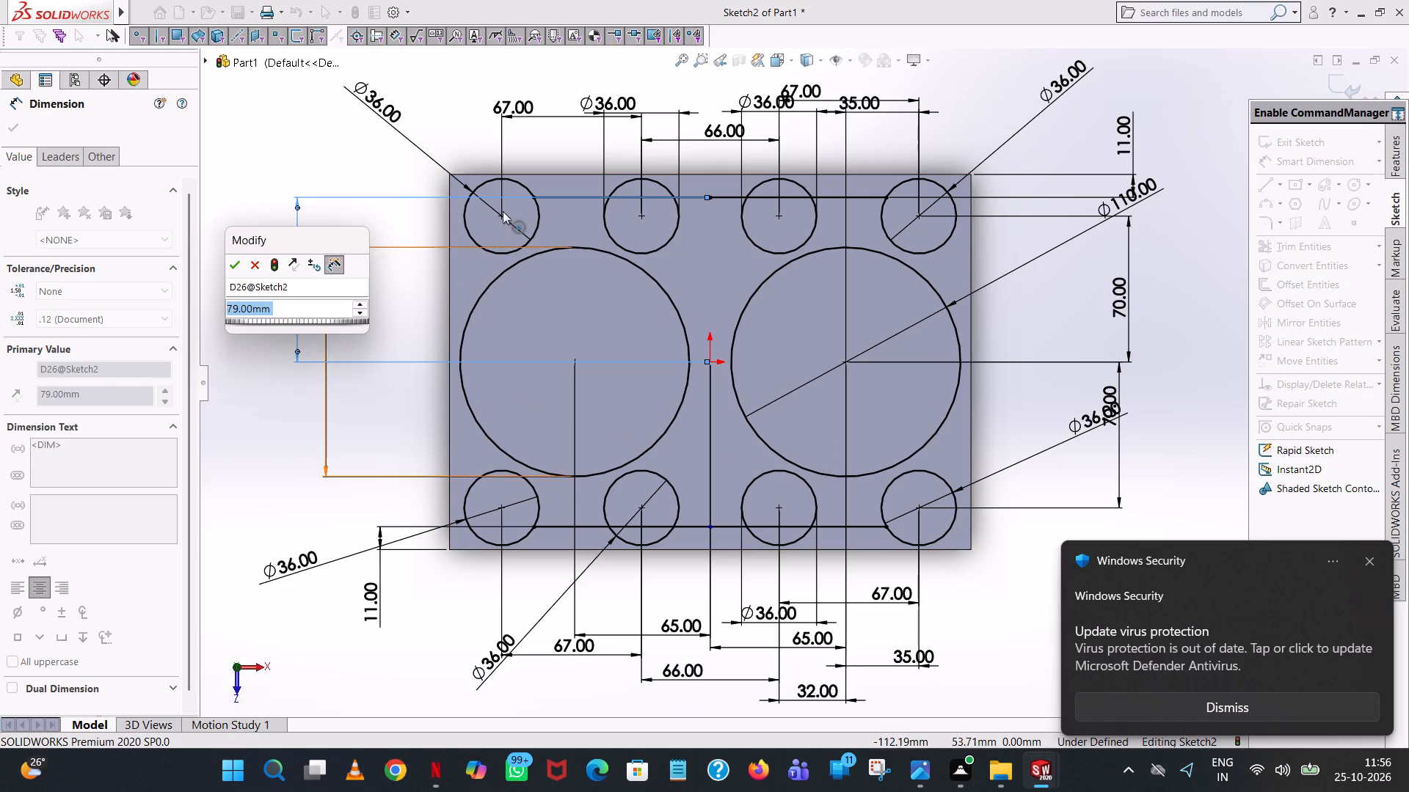
click(231, 260)
click(265, 121)
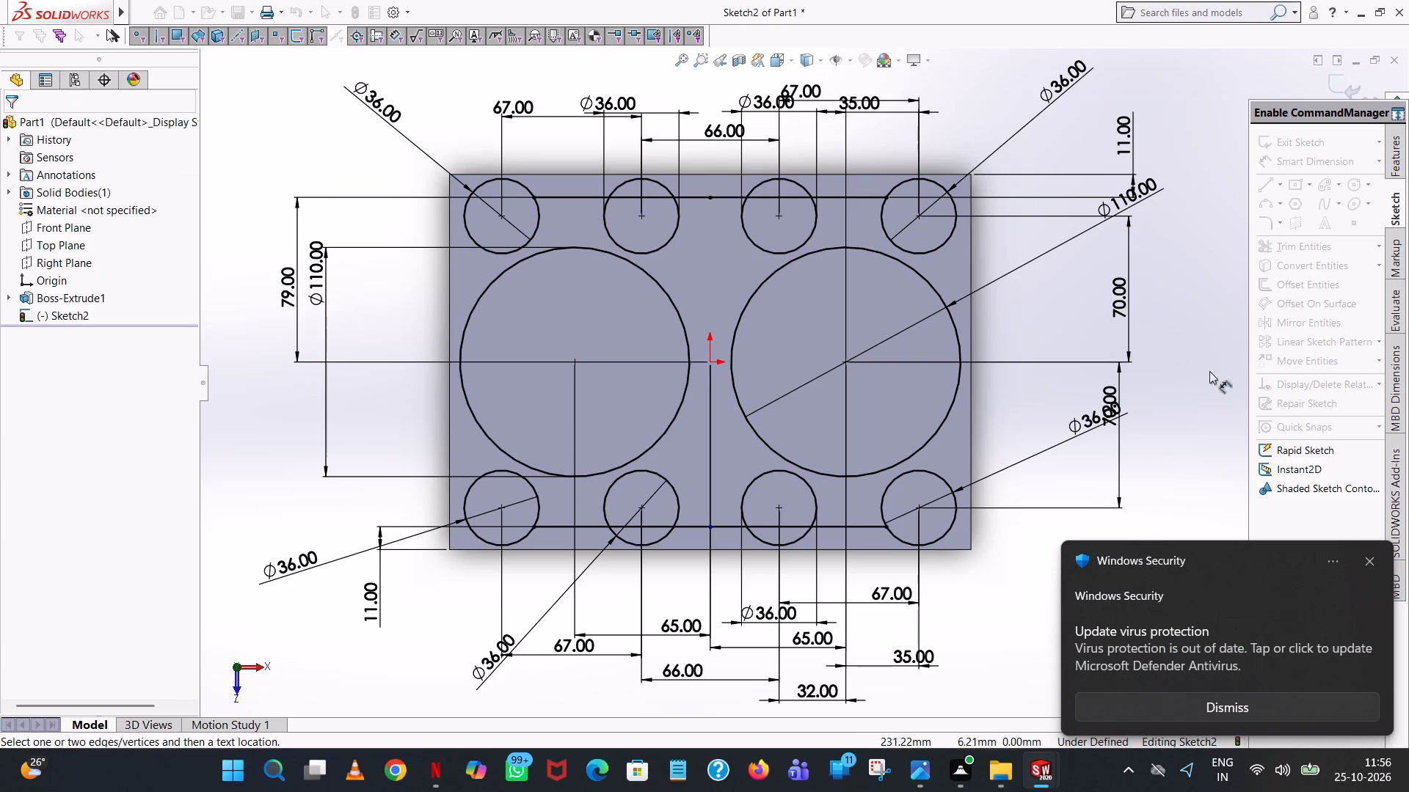
click(1367, 558)
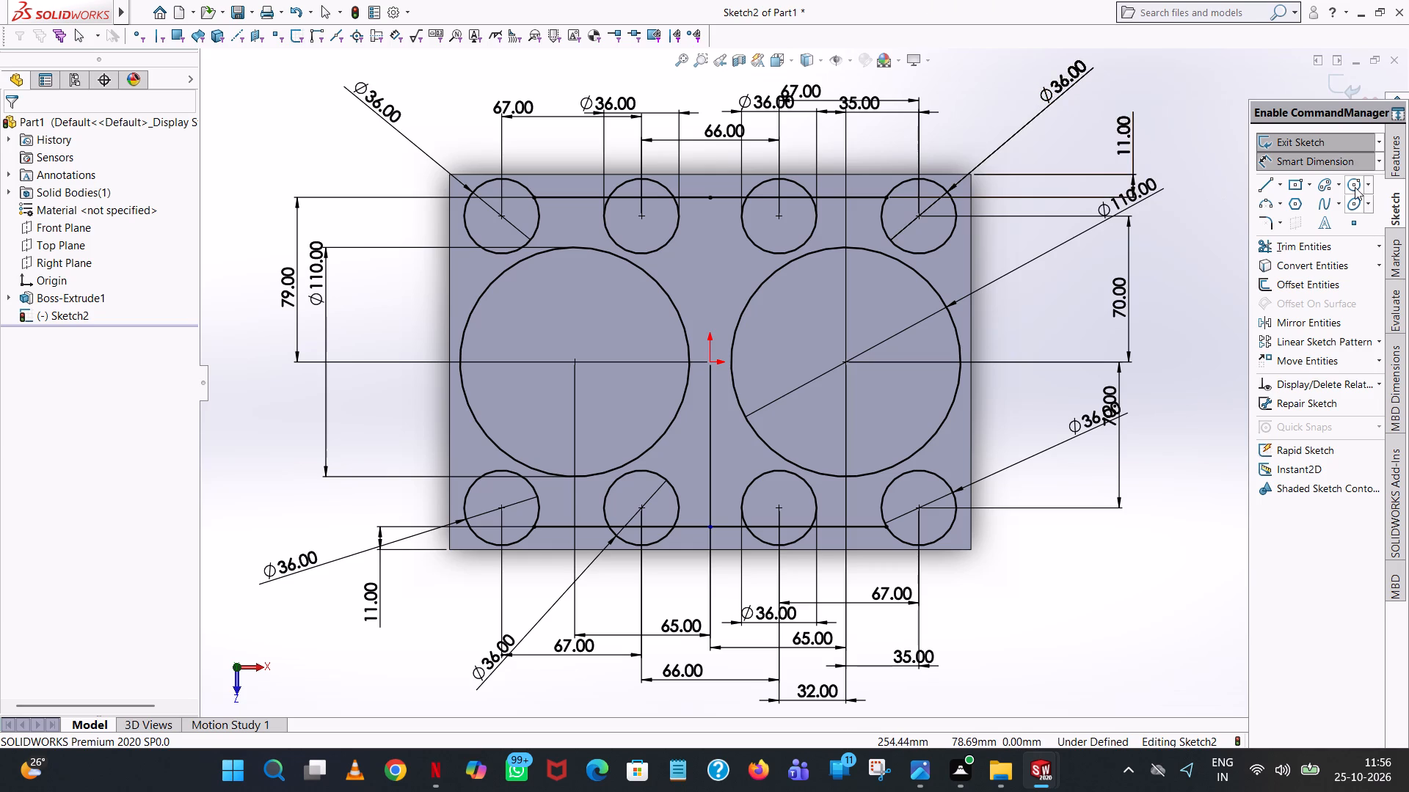
Sketch a 3 mm radius perimeter circle tangent to the upper row's leftmost small circle and the left large circle, on their inboard side.
click(1374, 180)
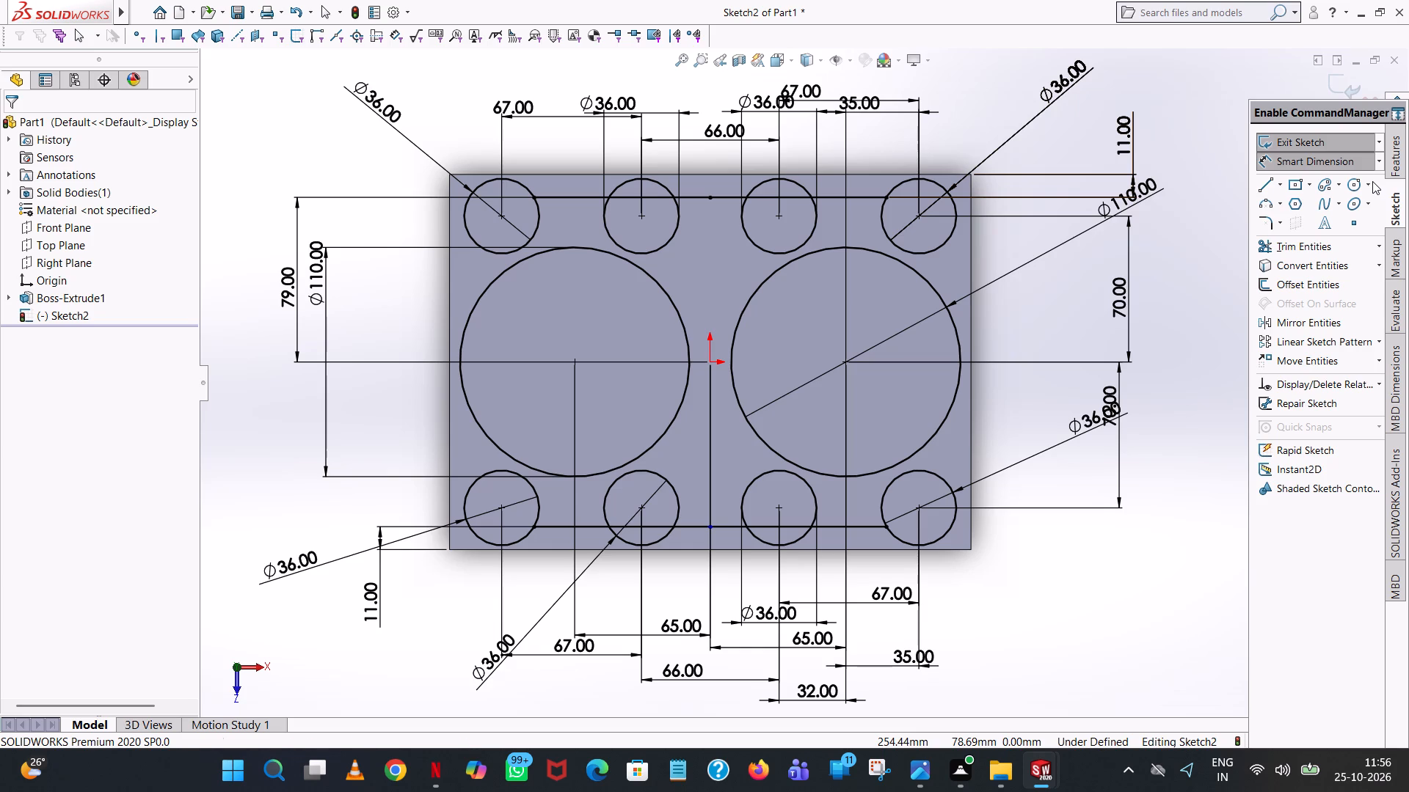
click(1368, 183)
click(1358, 202)
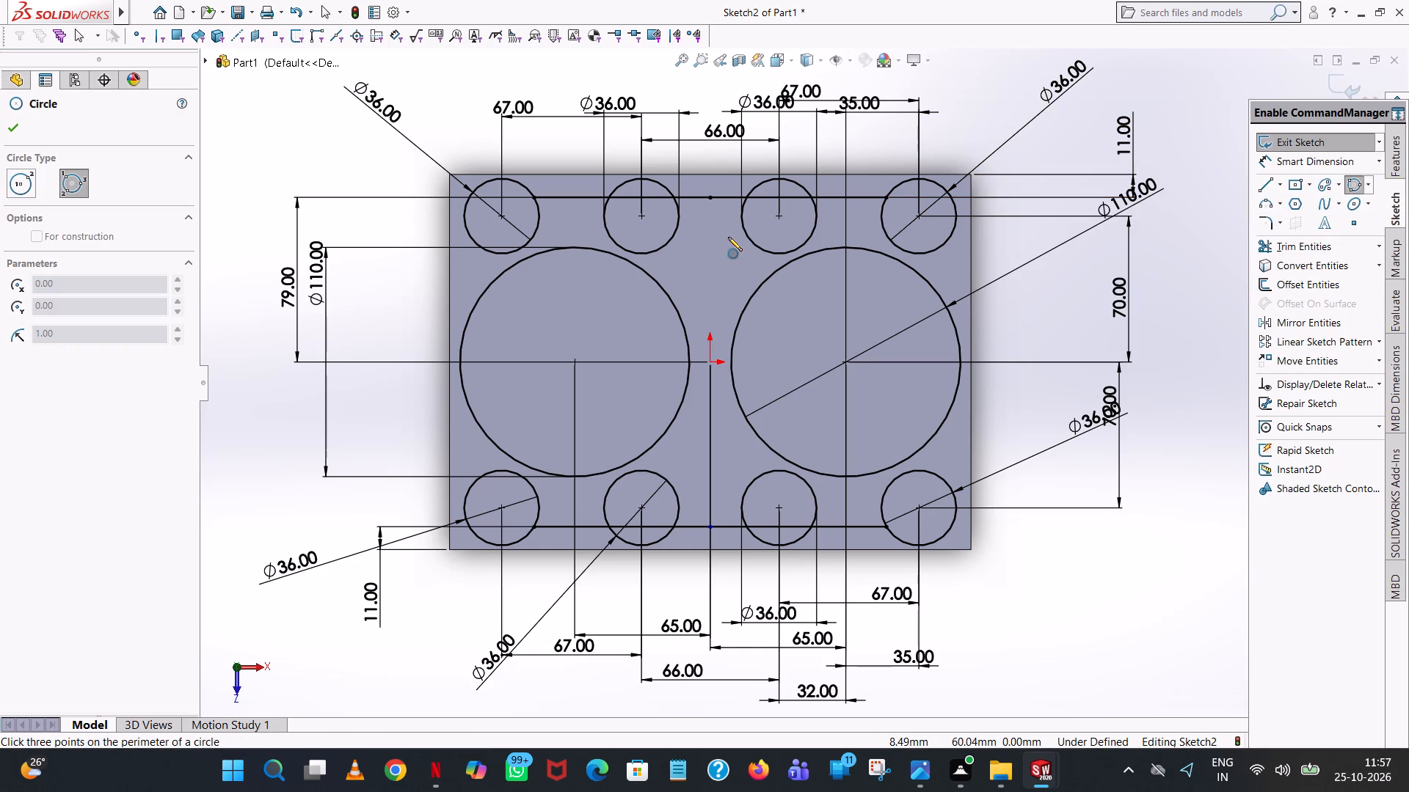
click(528, 243)
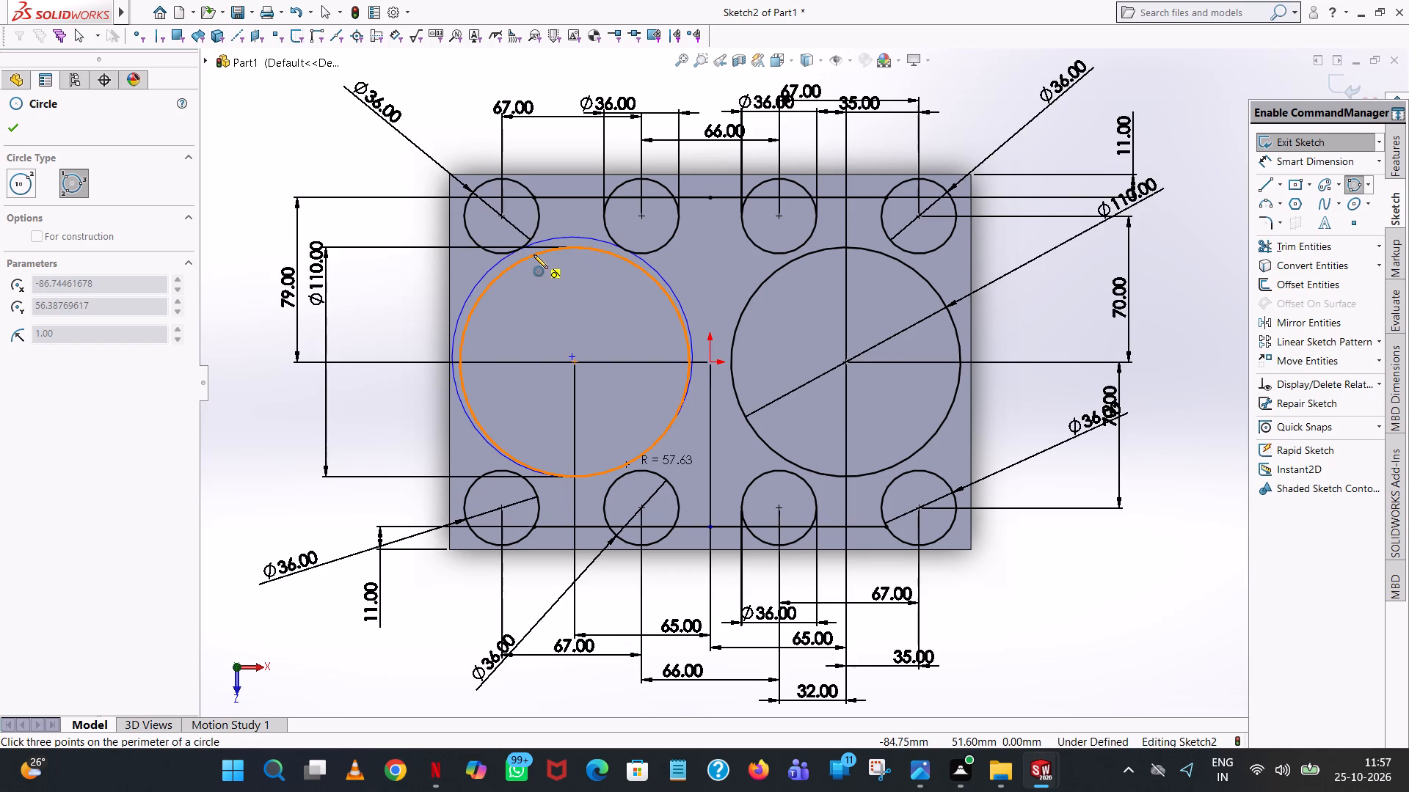
click(534, 254)
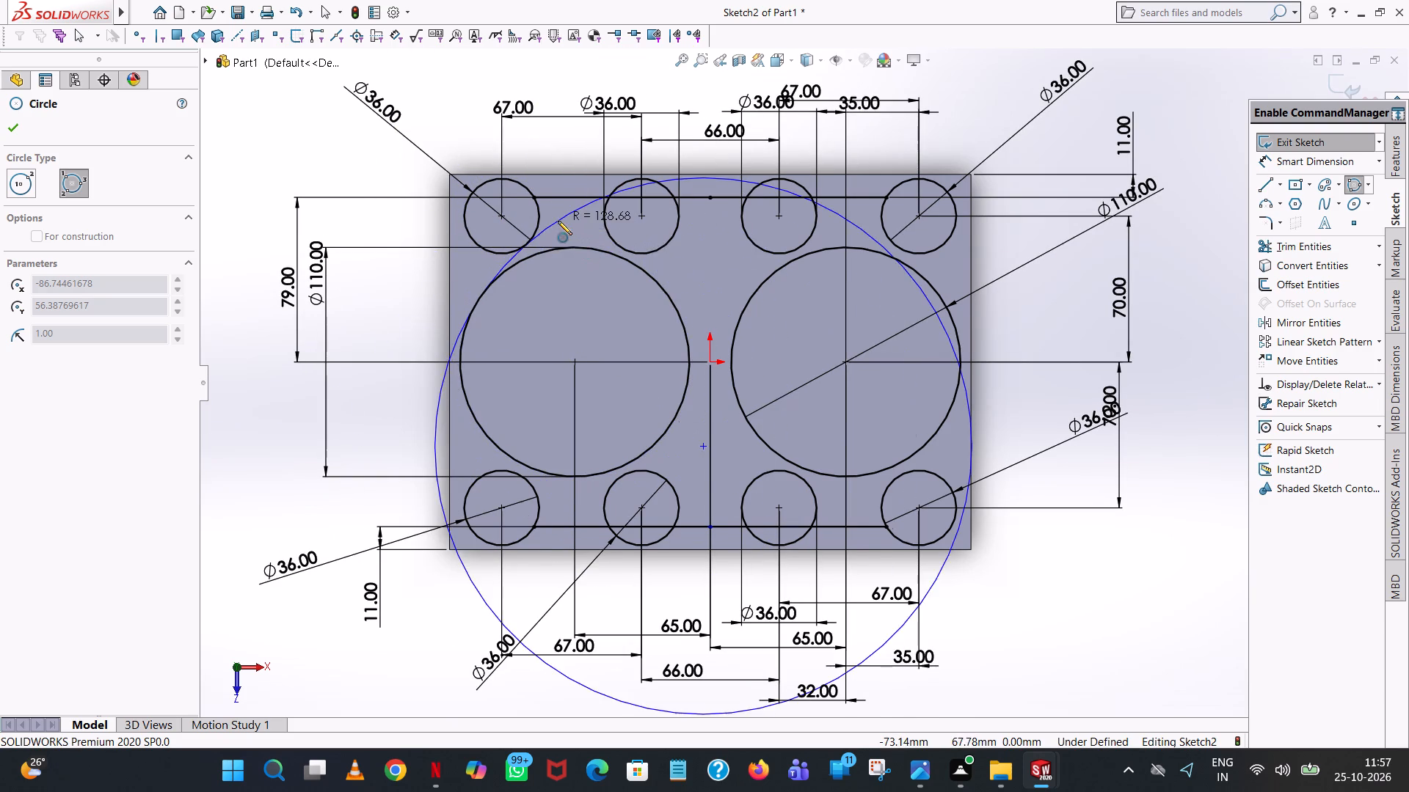
scroll(558, 229, up, 8)
scroll(709, 381, down, 5)
scroll(702, 259, down, 6)
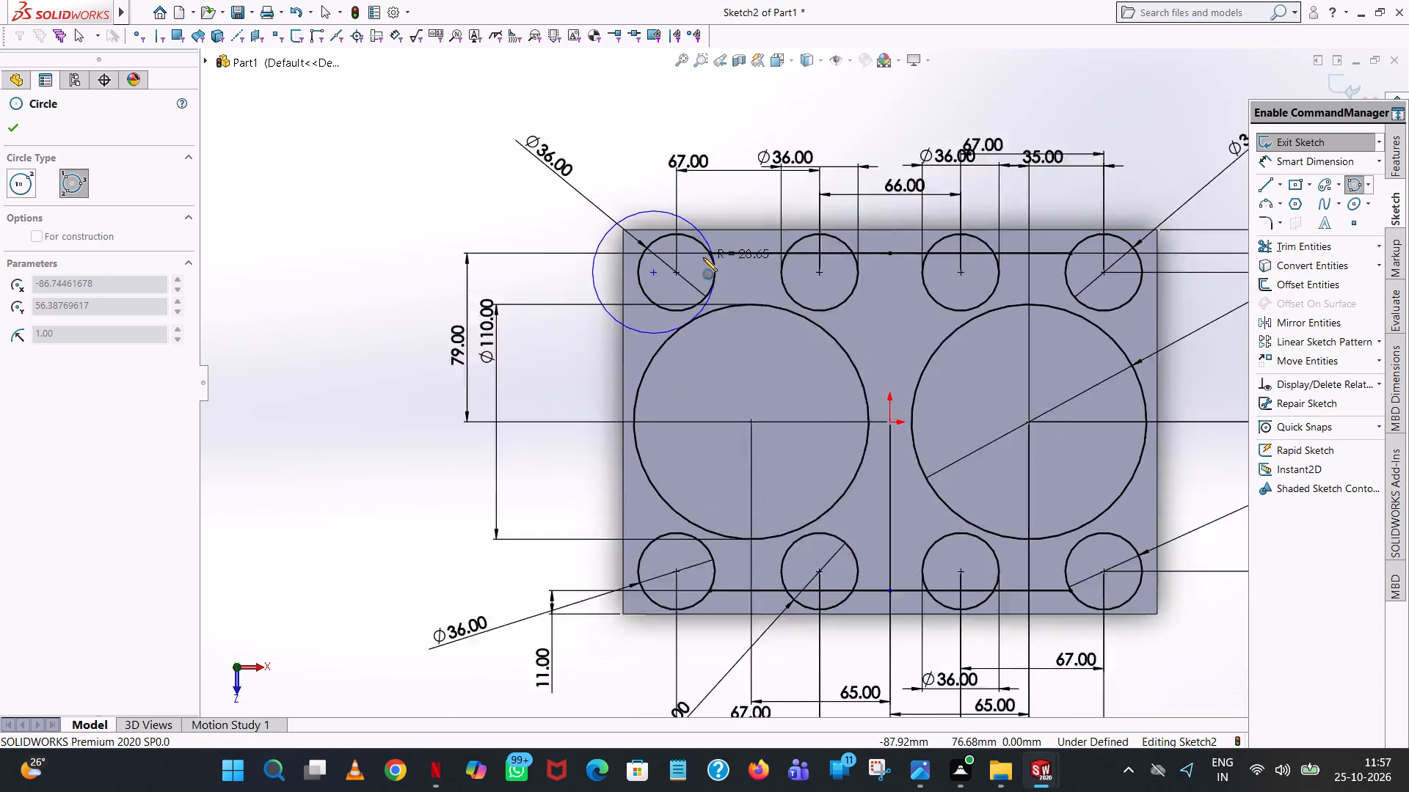
scroll(703, 257, down, 3)
scroll(823, 371, down, 2)
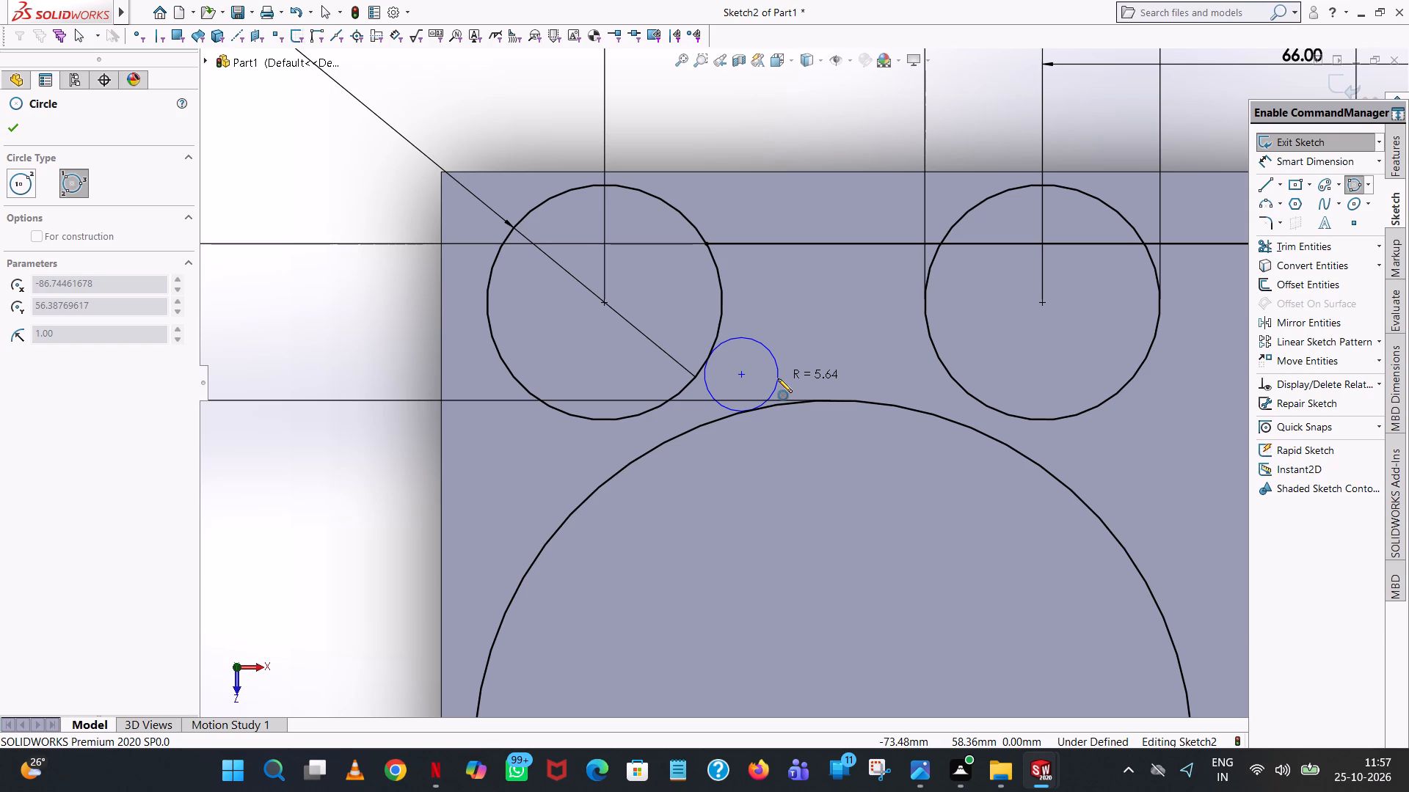
click(778, 378)
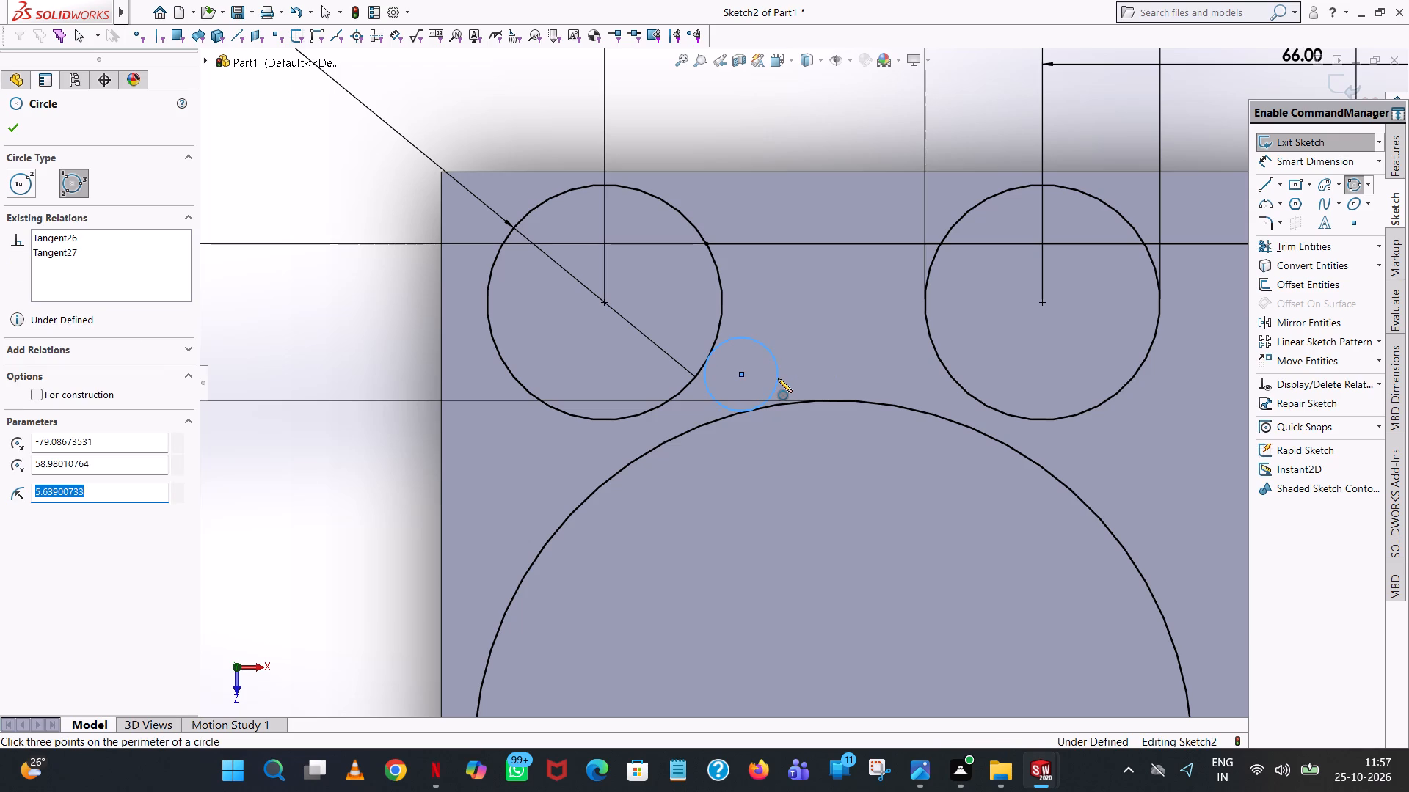
key(3)
key(Return)
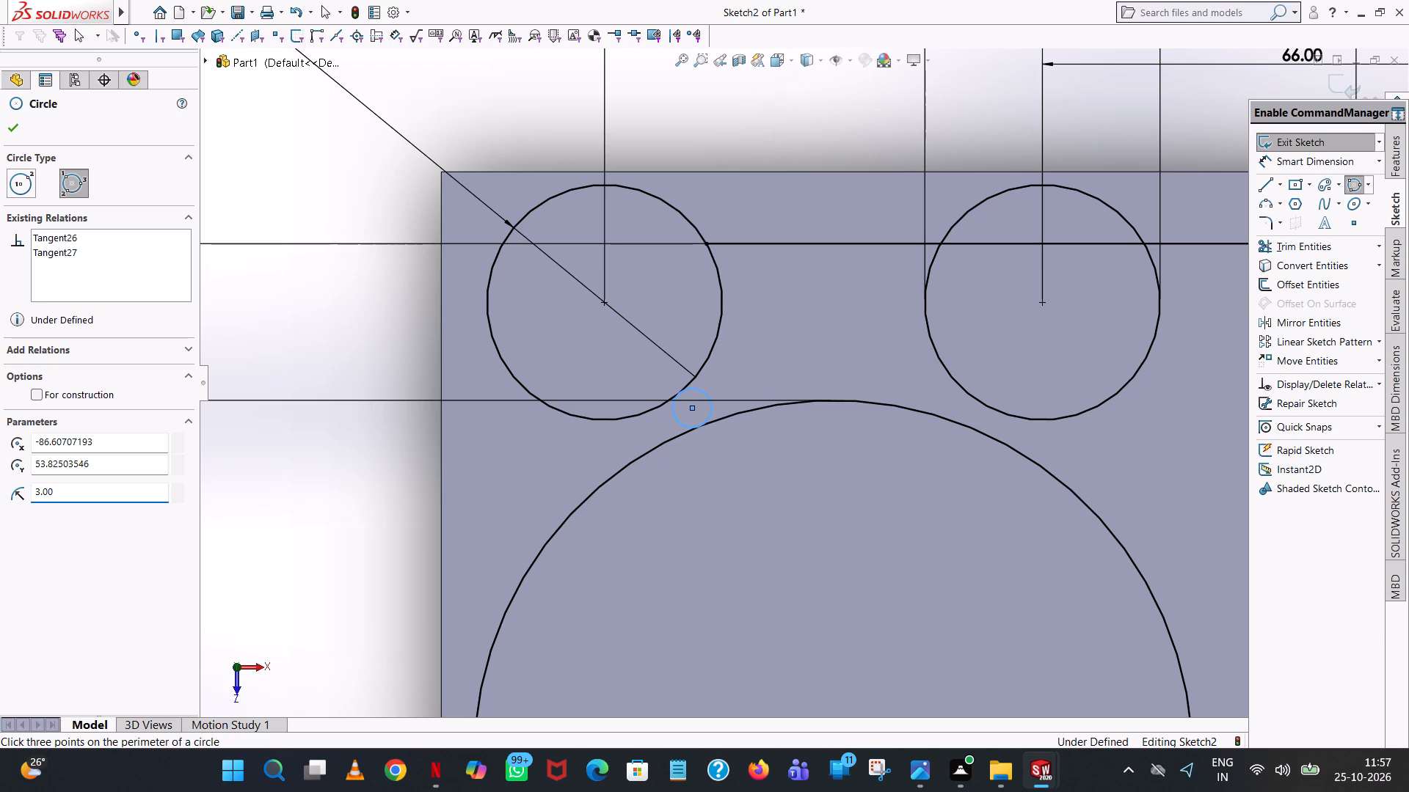
Sketch a 3 mm radius perimeter circle tangent to the leftmost small circle's inboard side and the underside of the upper horizontal line.
click(720, 271)
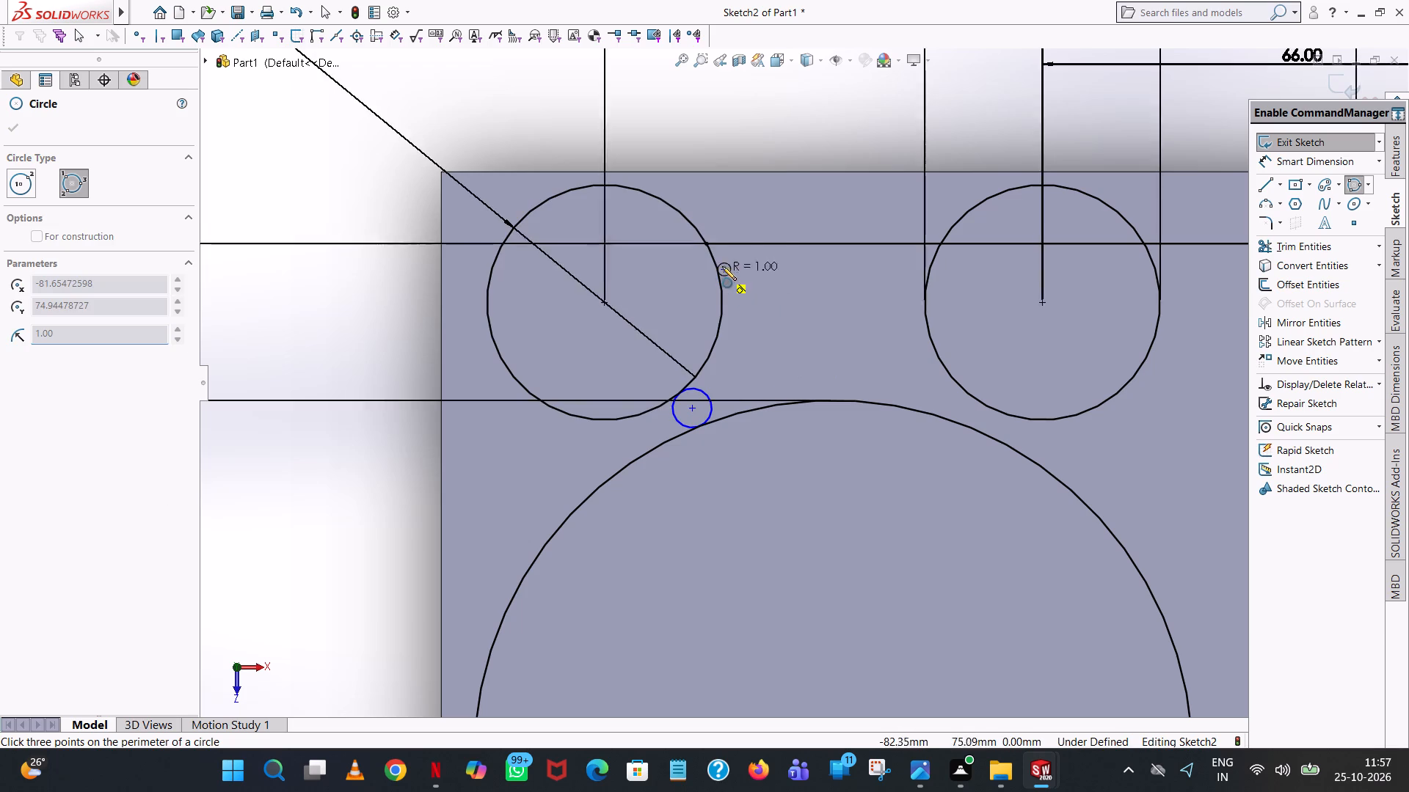
click(734, 248)
click(776, 285)
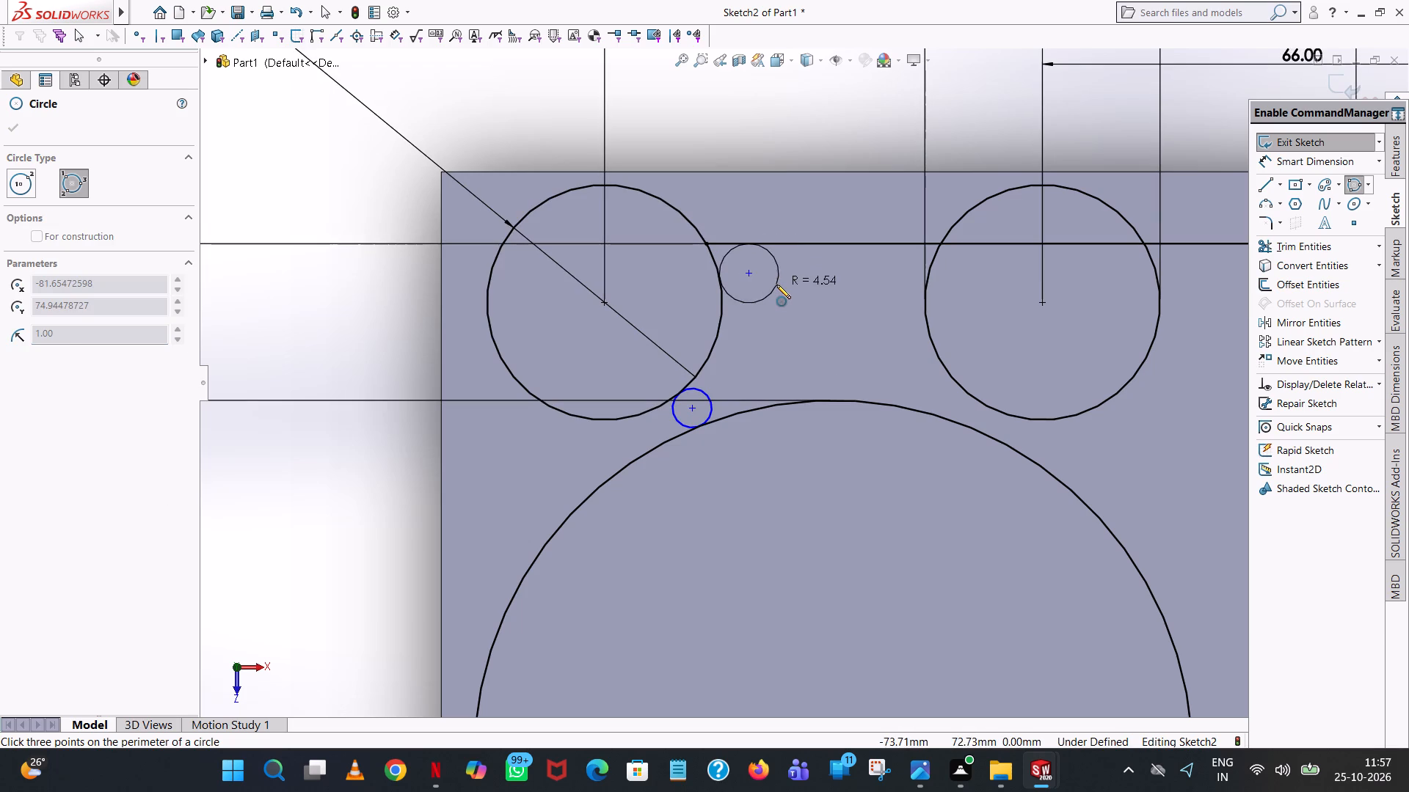
key(3)
key(Return)
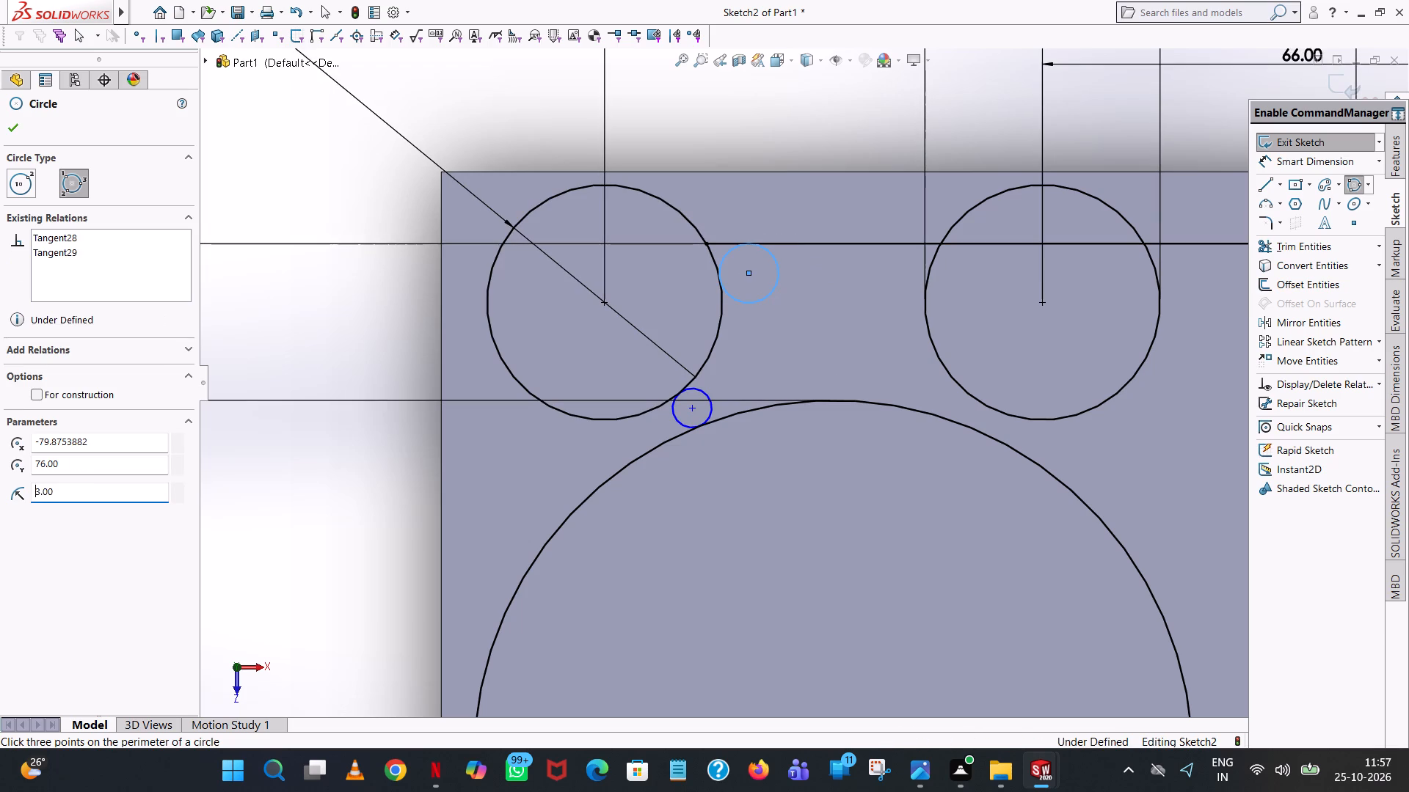
Sketch a 3 mm radius perimeter circle tangent to the upper horizontal line and the left side of the upper row's second small circle.
click(906, 241)
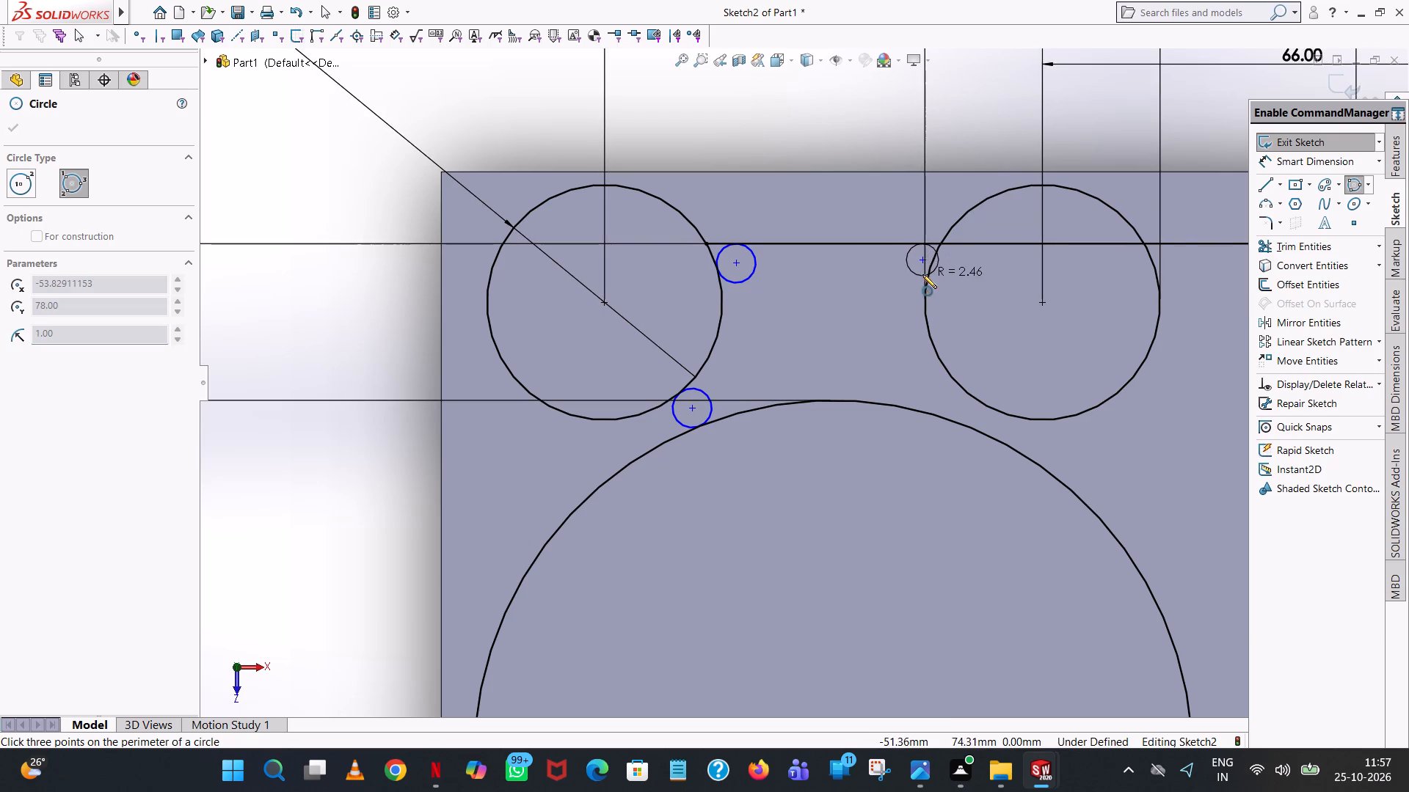
click(929, 266)
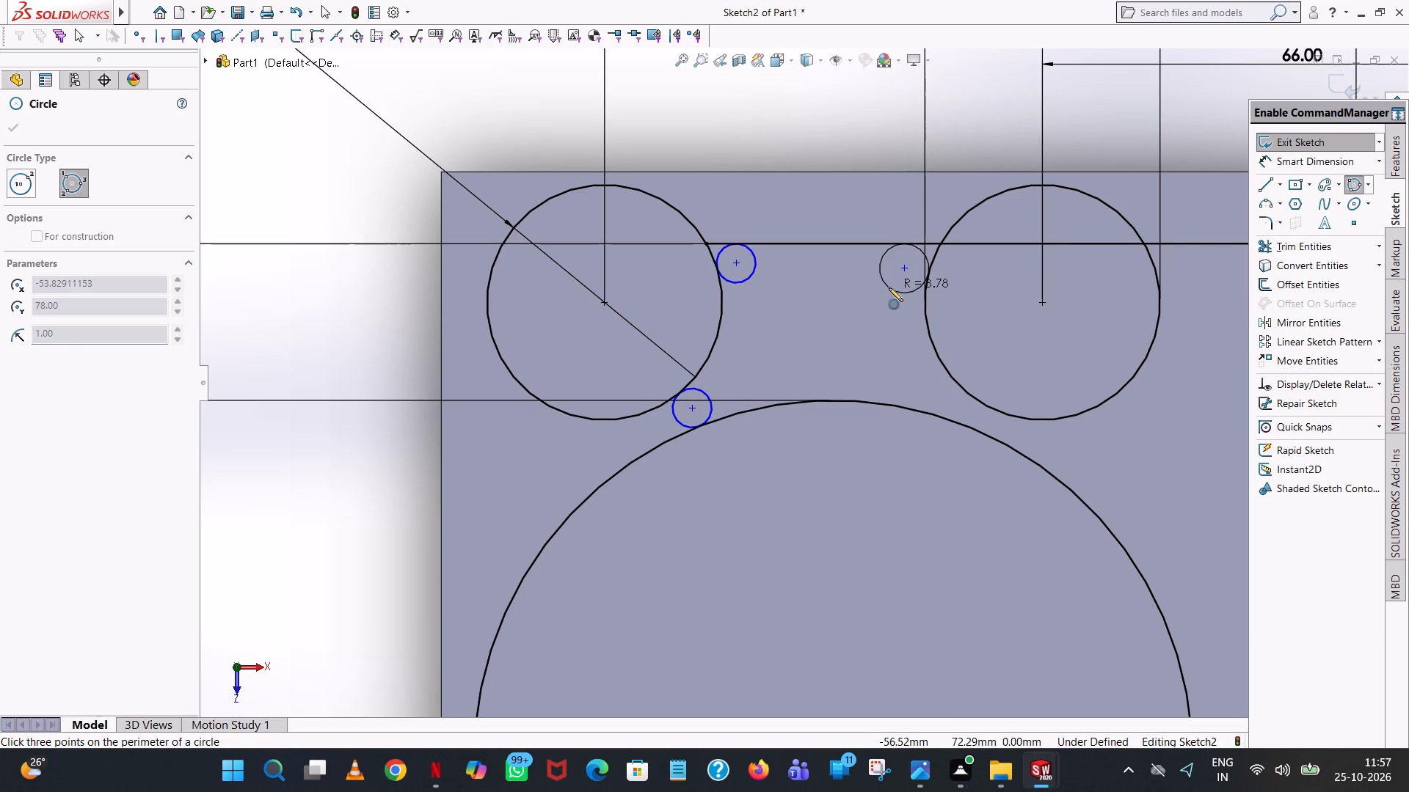
click(889, 287)
key(3)
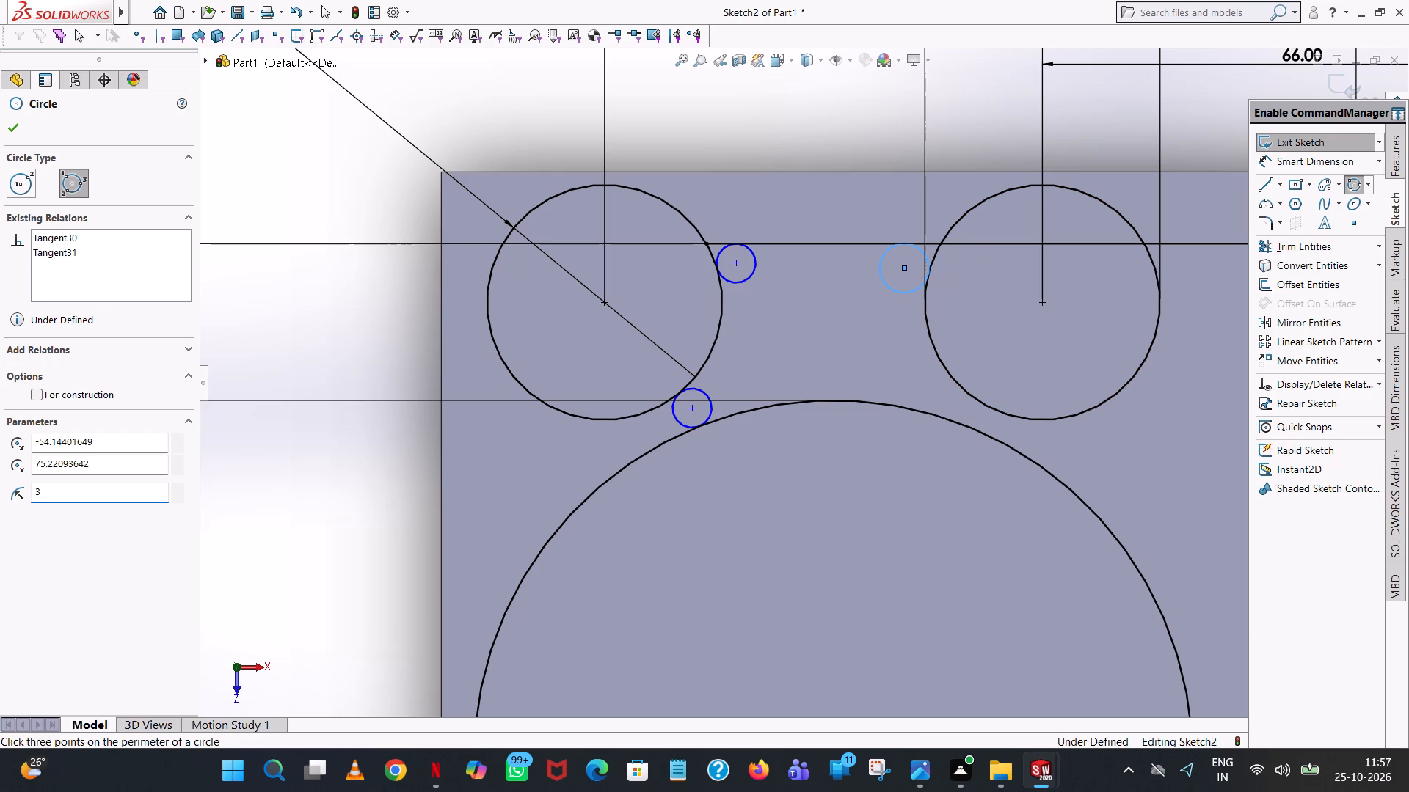
key(Return)
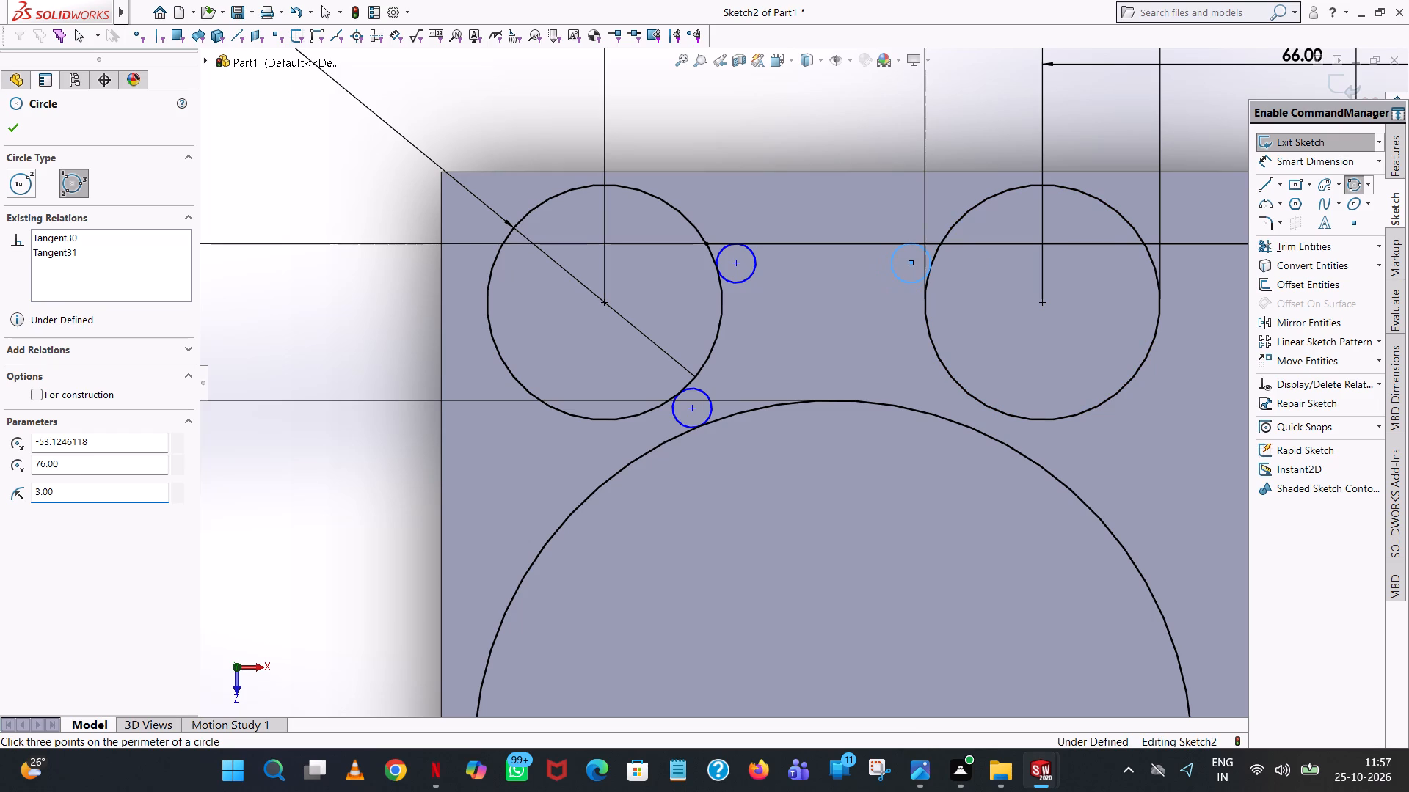
Sketch a 3 mm radius perimeter circle tangent to the left large circle and the lower-left side of the upper row's second small circle.
click(914, 408)
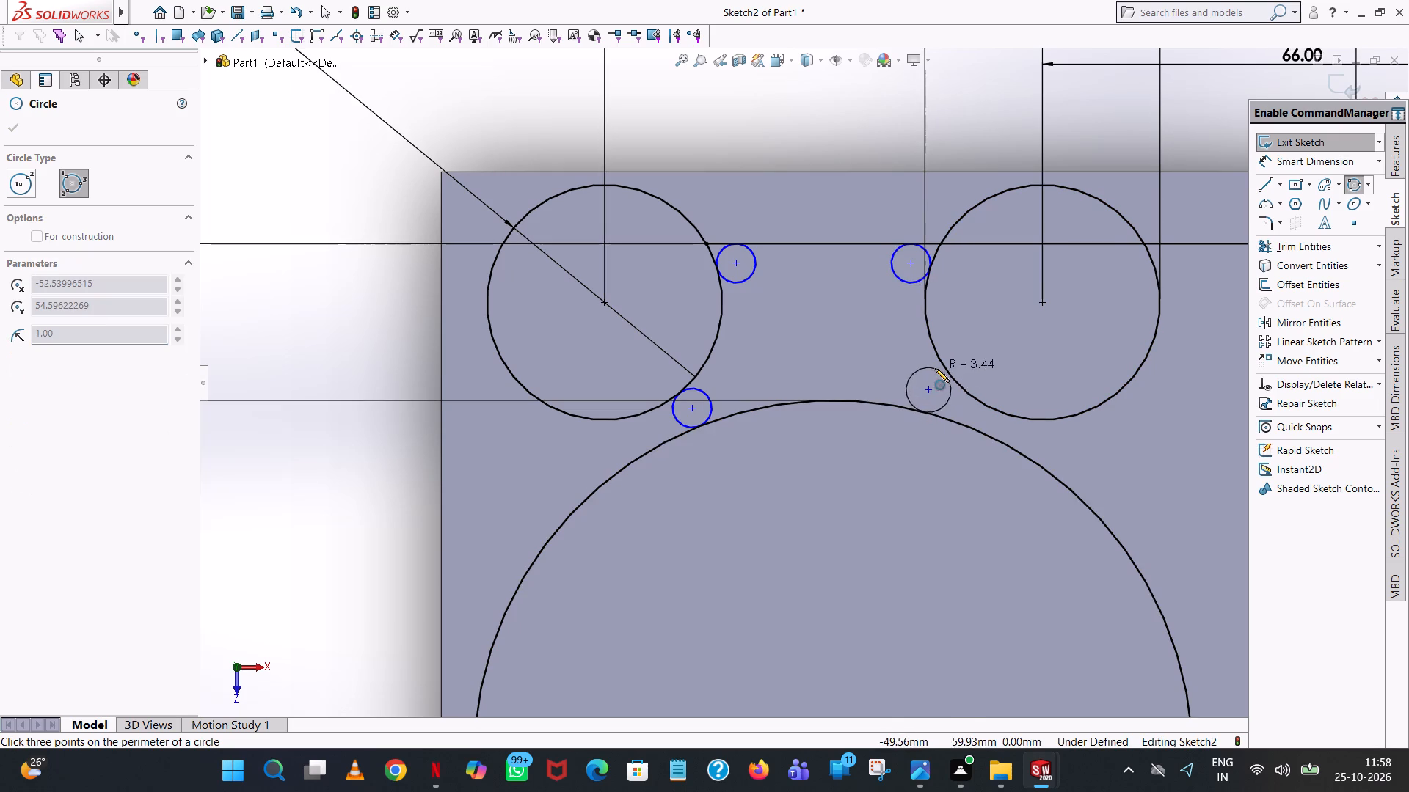
click(939, 365)
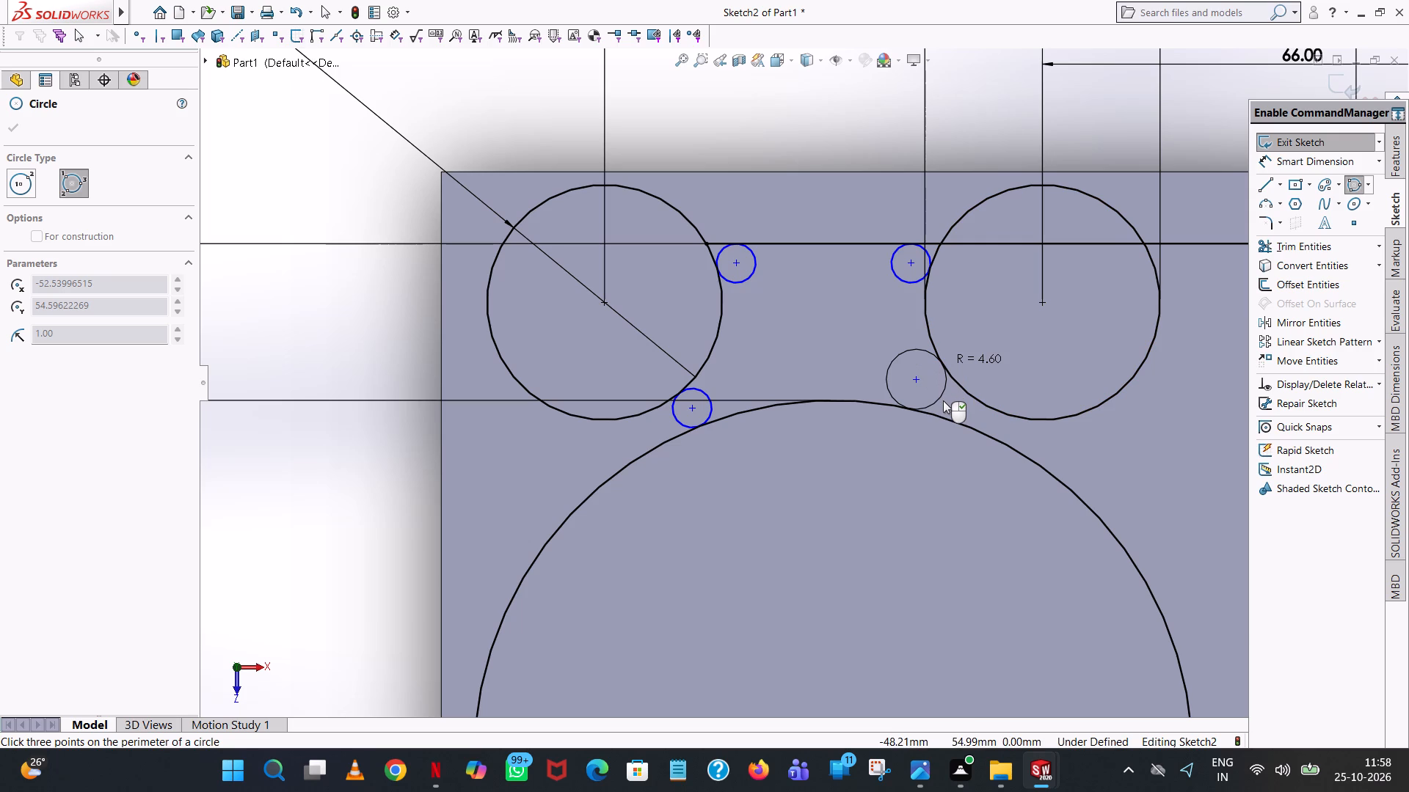
click(875, 342)
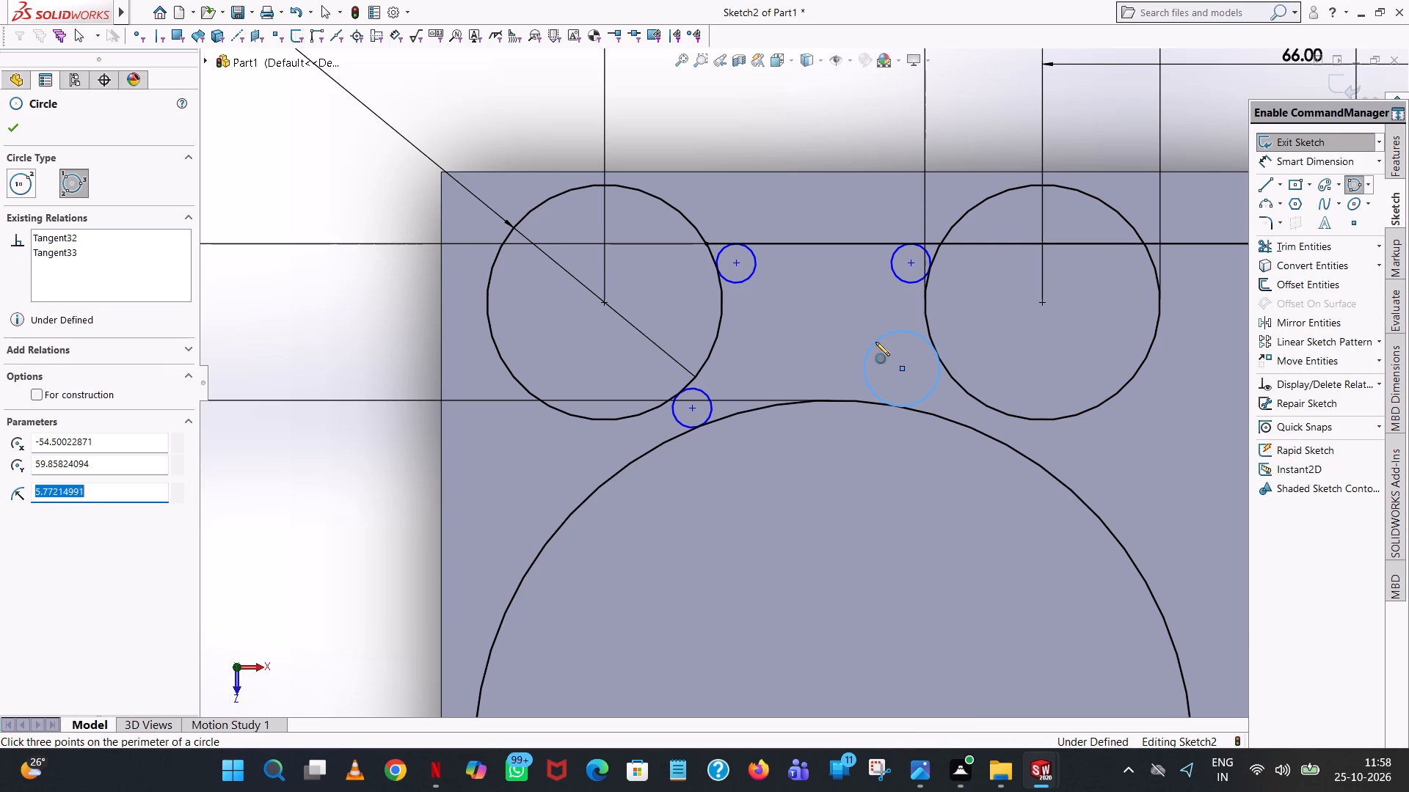
key(3)
key(Return)
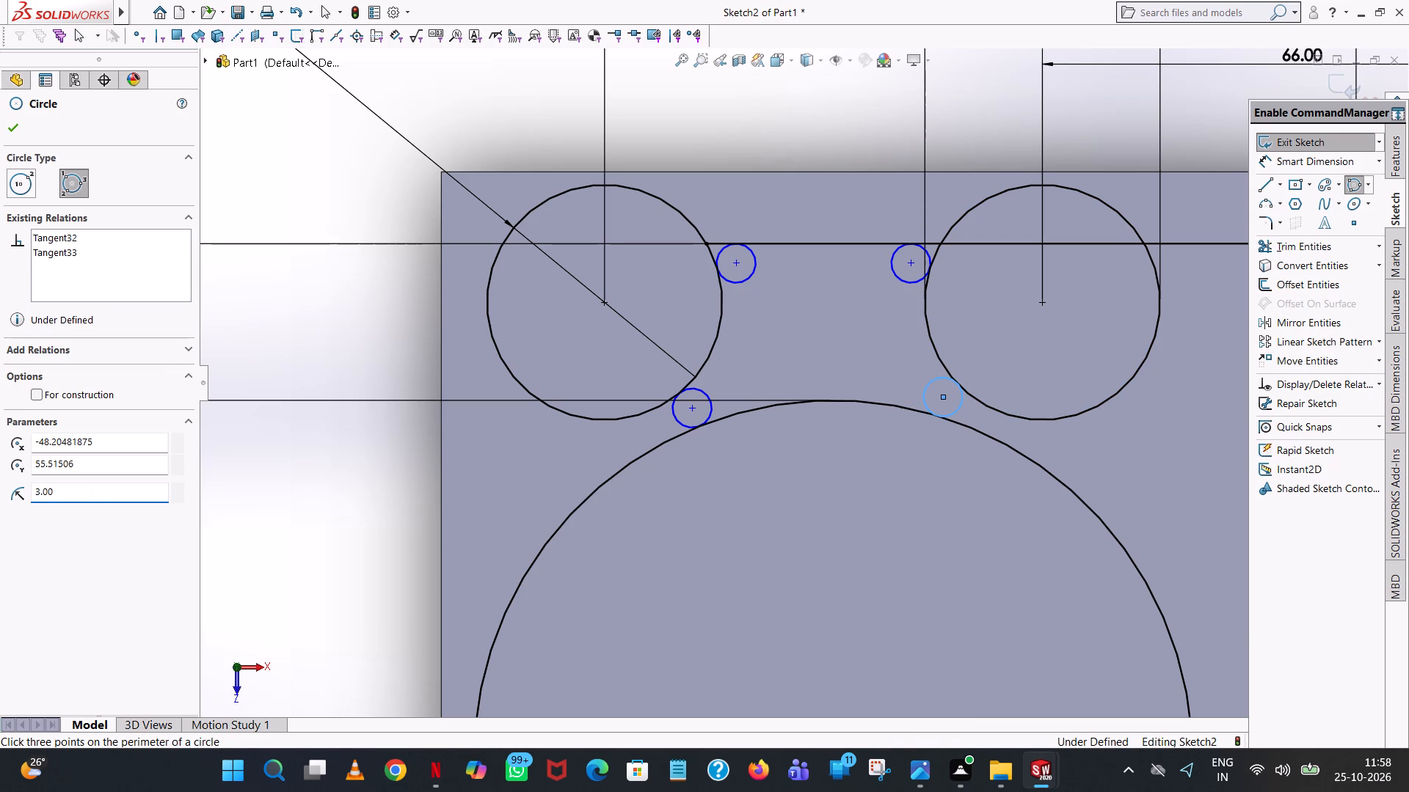
Sketch a 3 mm radius perimeter circle tangent to the upper row's second small circle and the left large circle, toward the plate's centre.
scroll(1109, 386, up, 2)
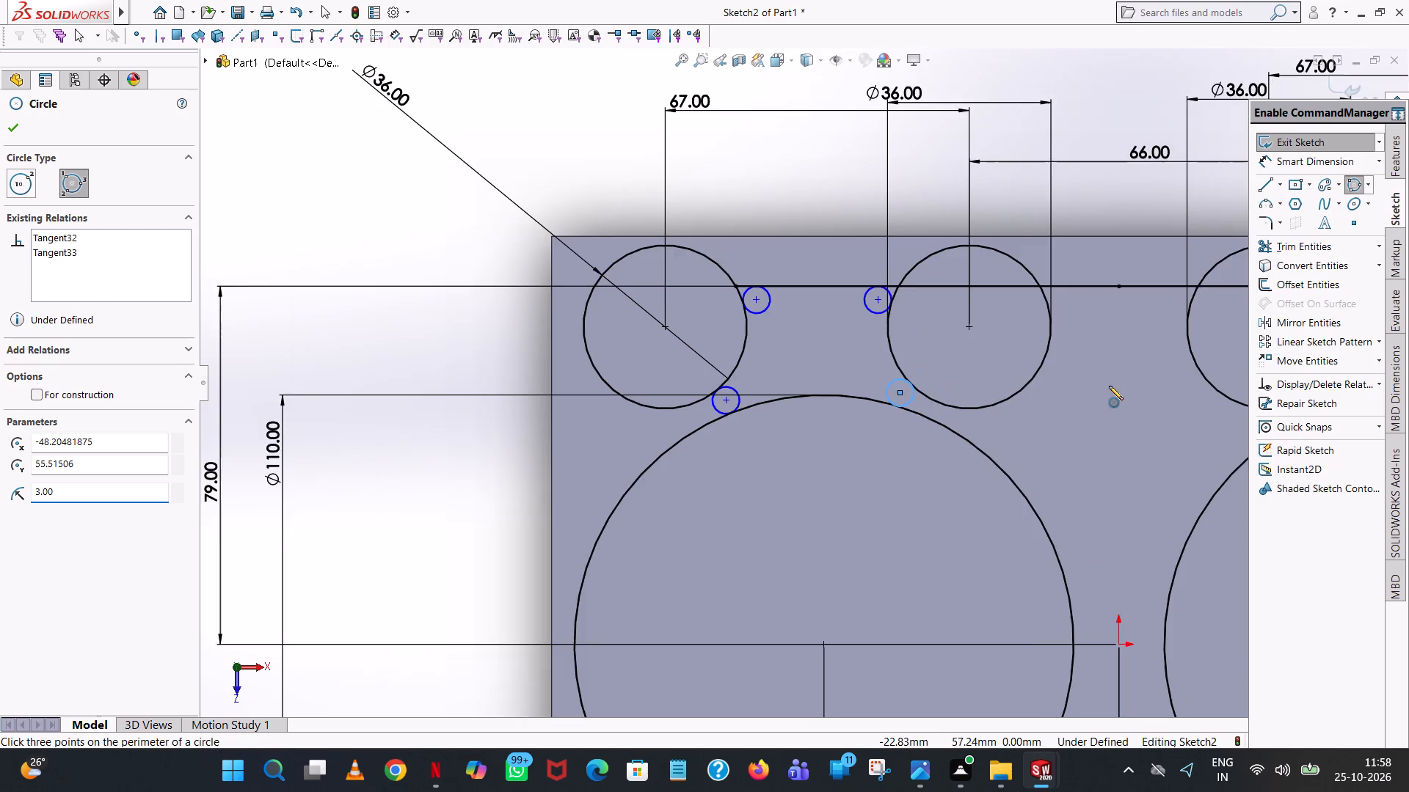
scroll(1109, 386, up, 1)
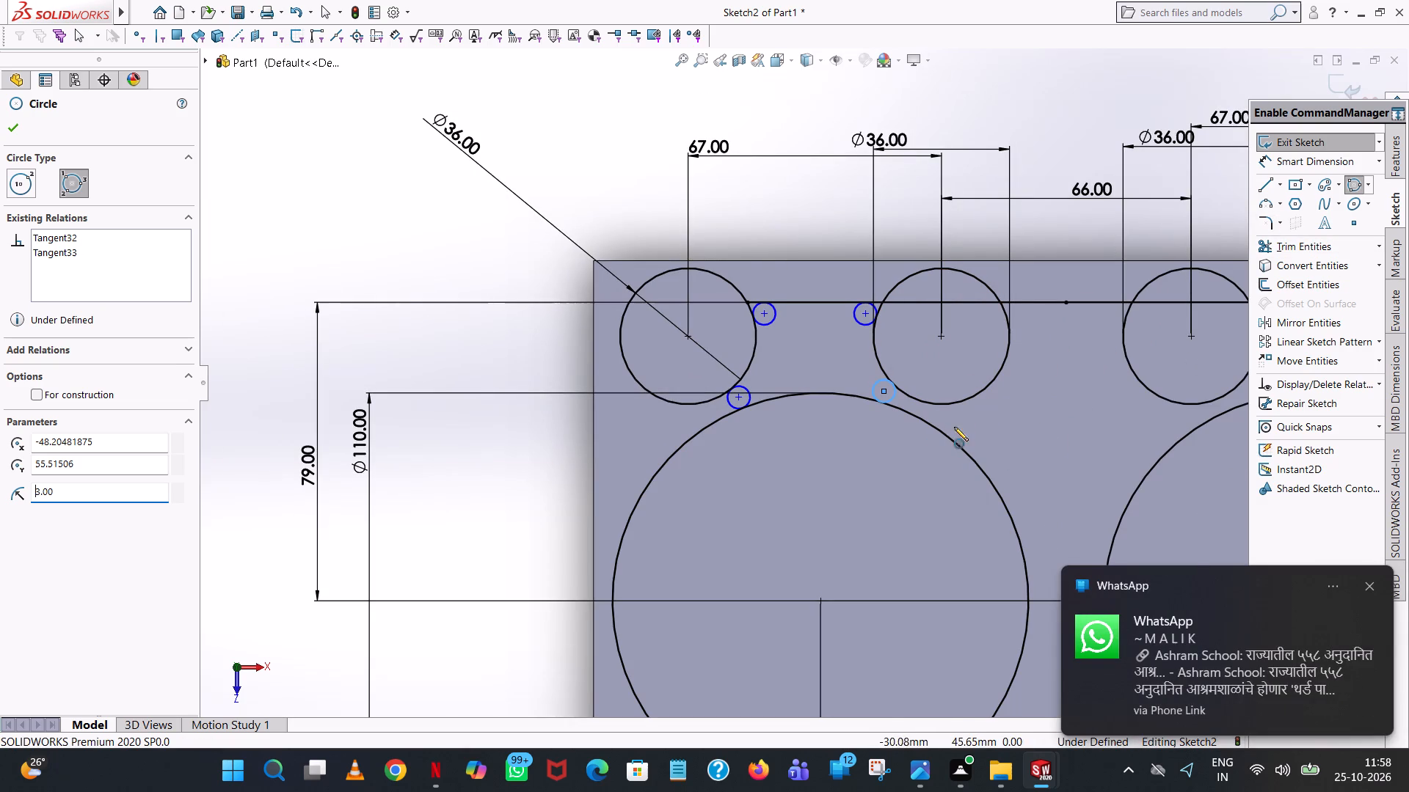
click(961, 401)
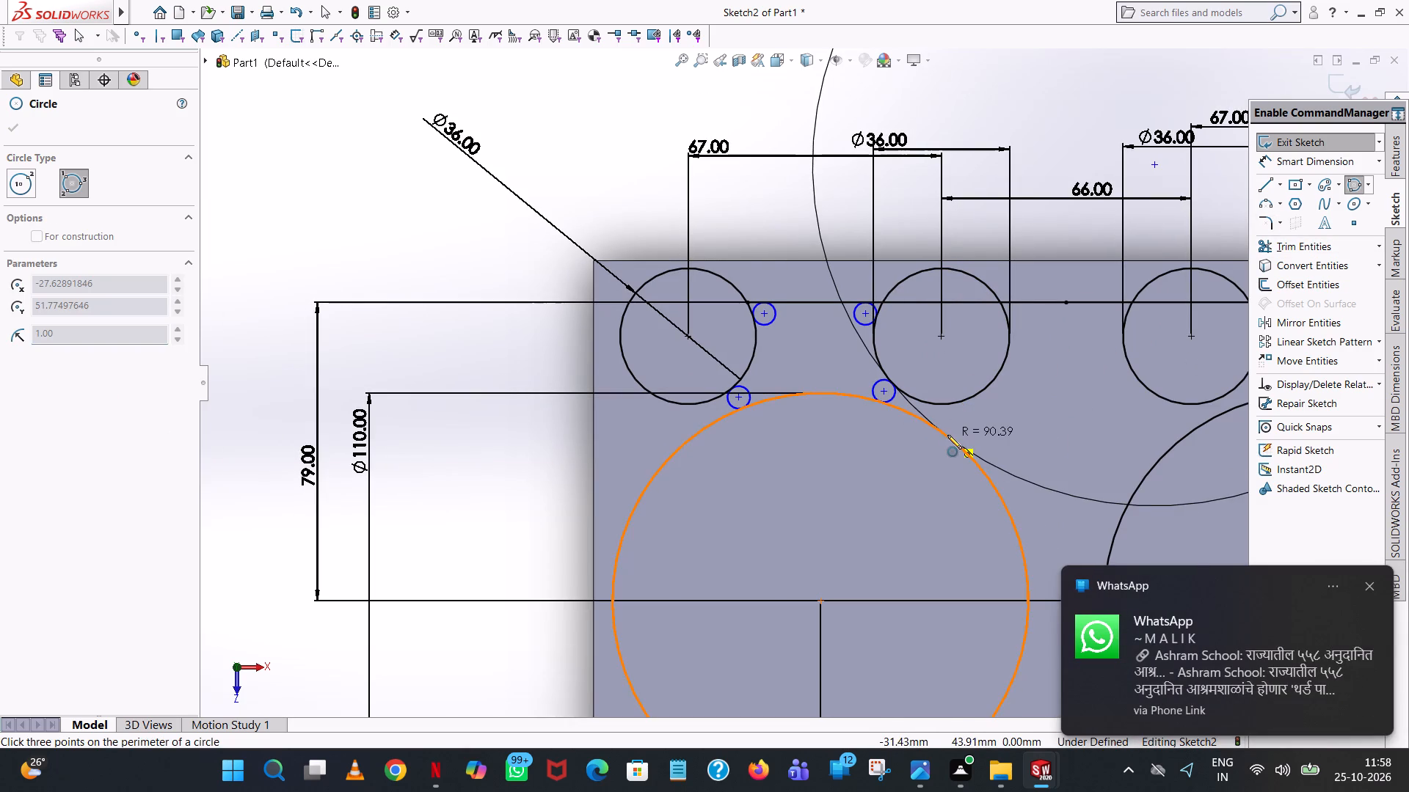
click(947, 435)
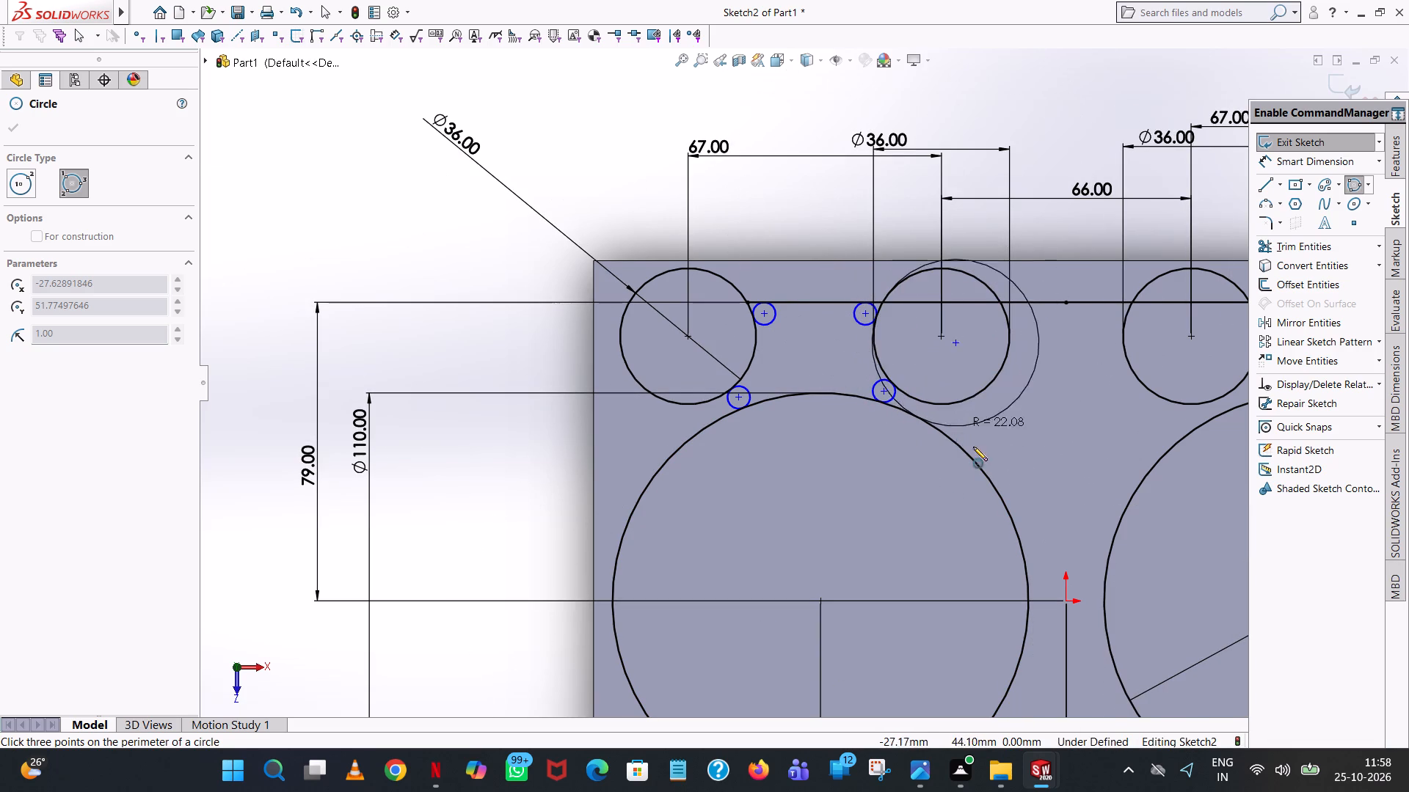
scroll(986, 452, up, 3)
scroll(914, 433, down, 6)
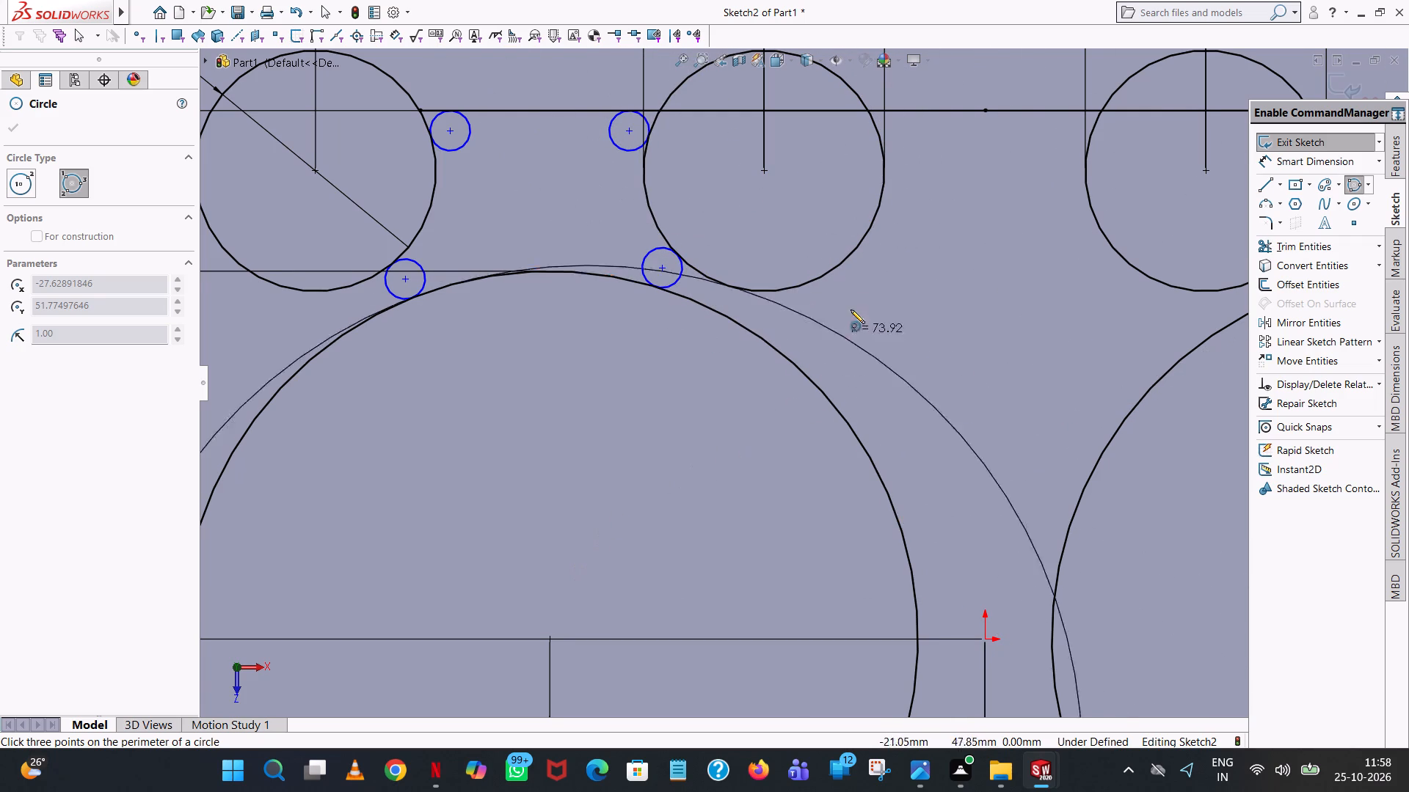
click(816, 282)
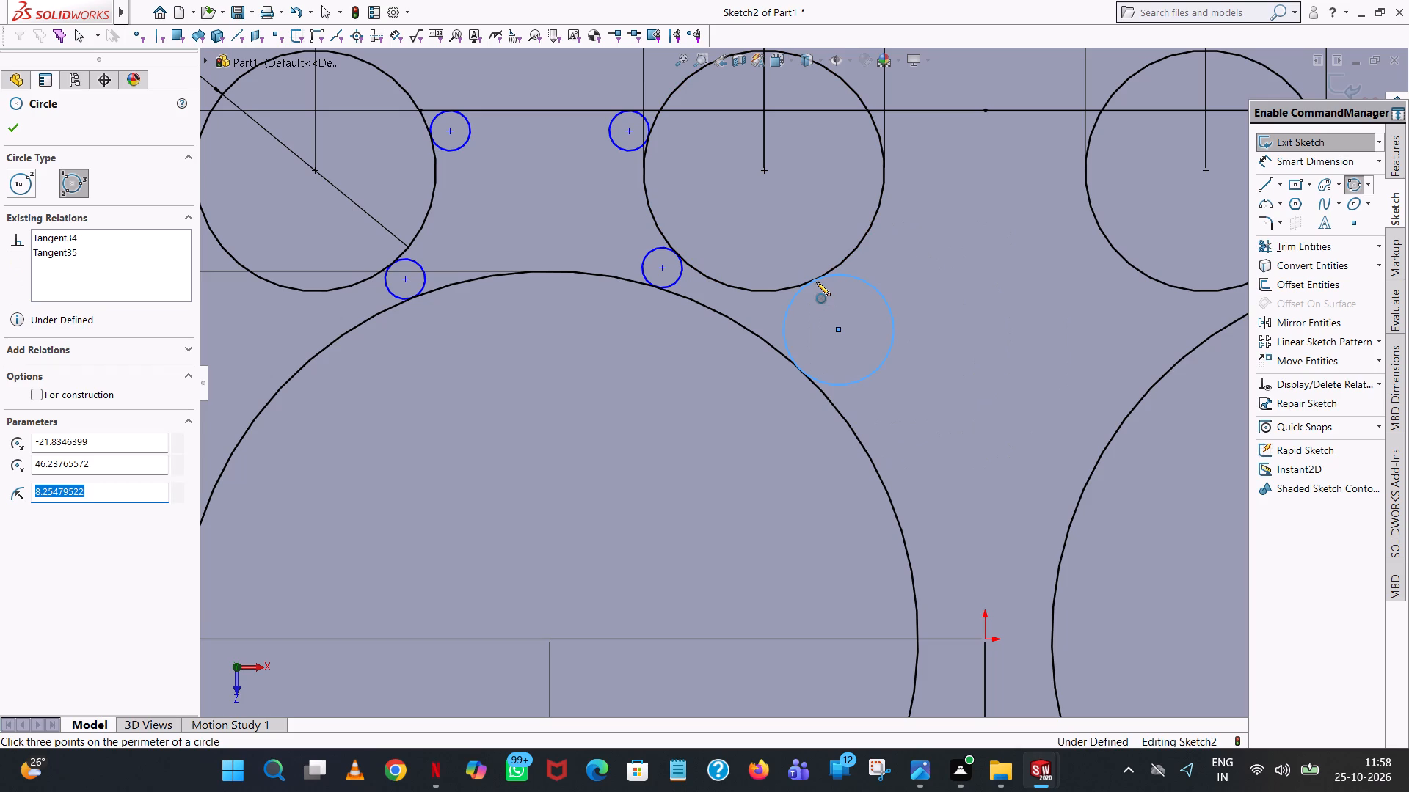
key(3)
key(Return)
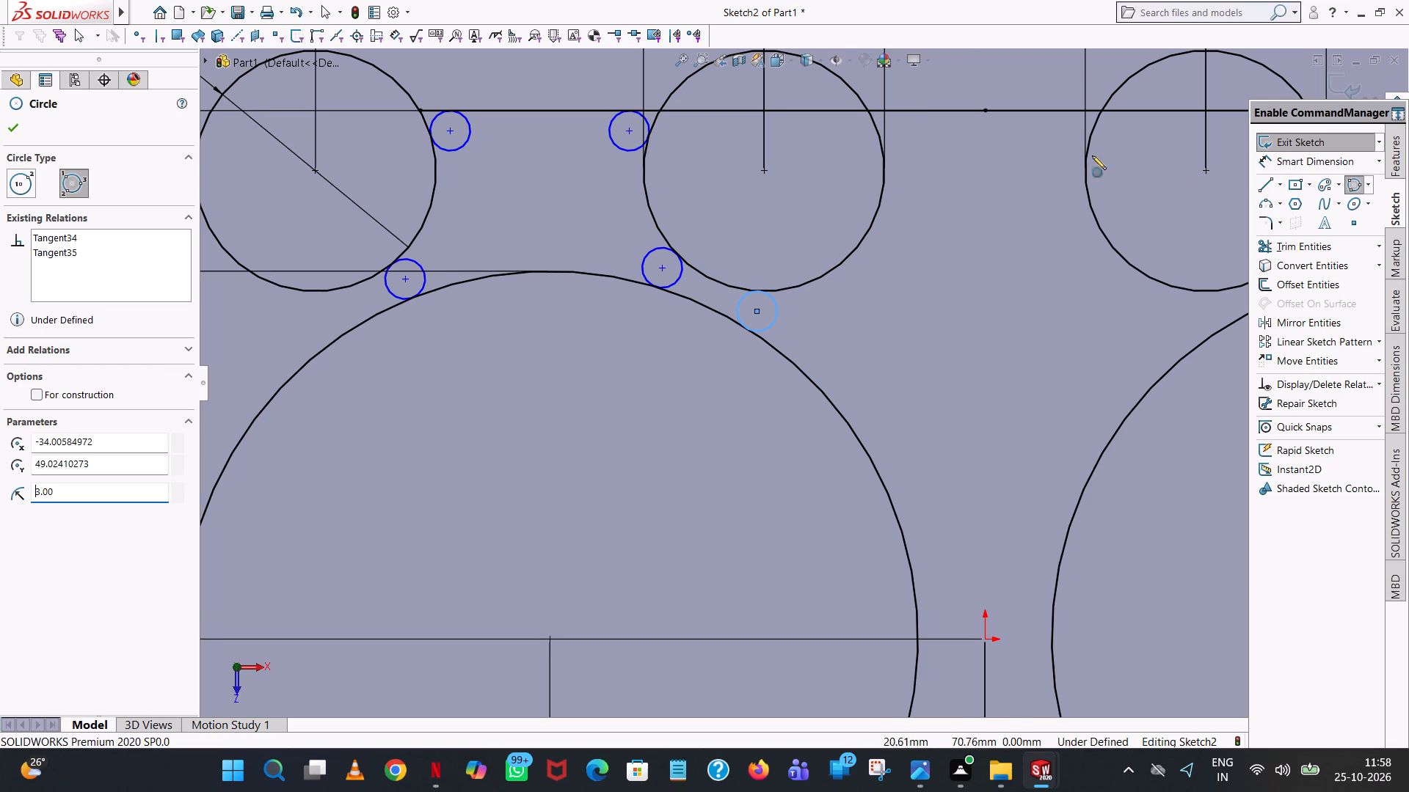
Sketch a 3 mm radius perimeter circle tangent to the upper horizontal line and the right side of the upper row's second small circle.
click(918, 110)
click(884, 139)
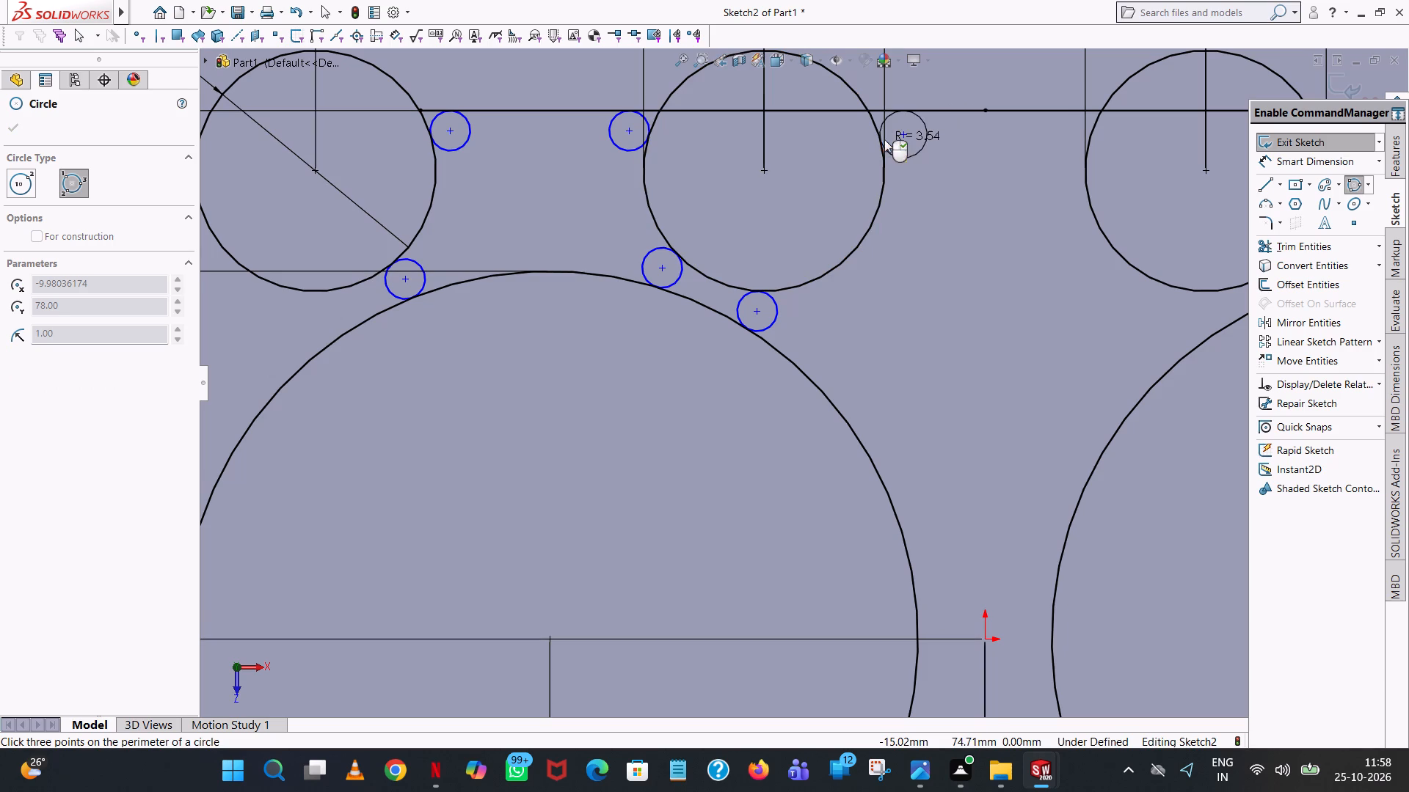
click(949, 161)
key(3)
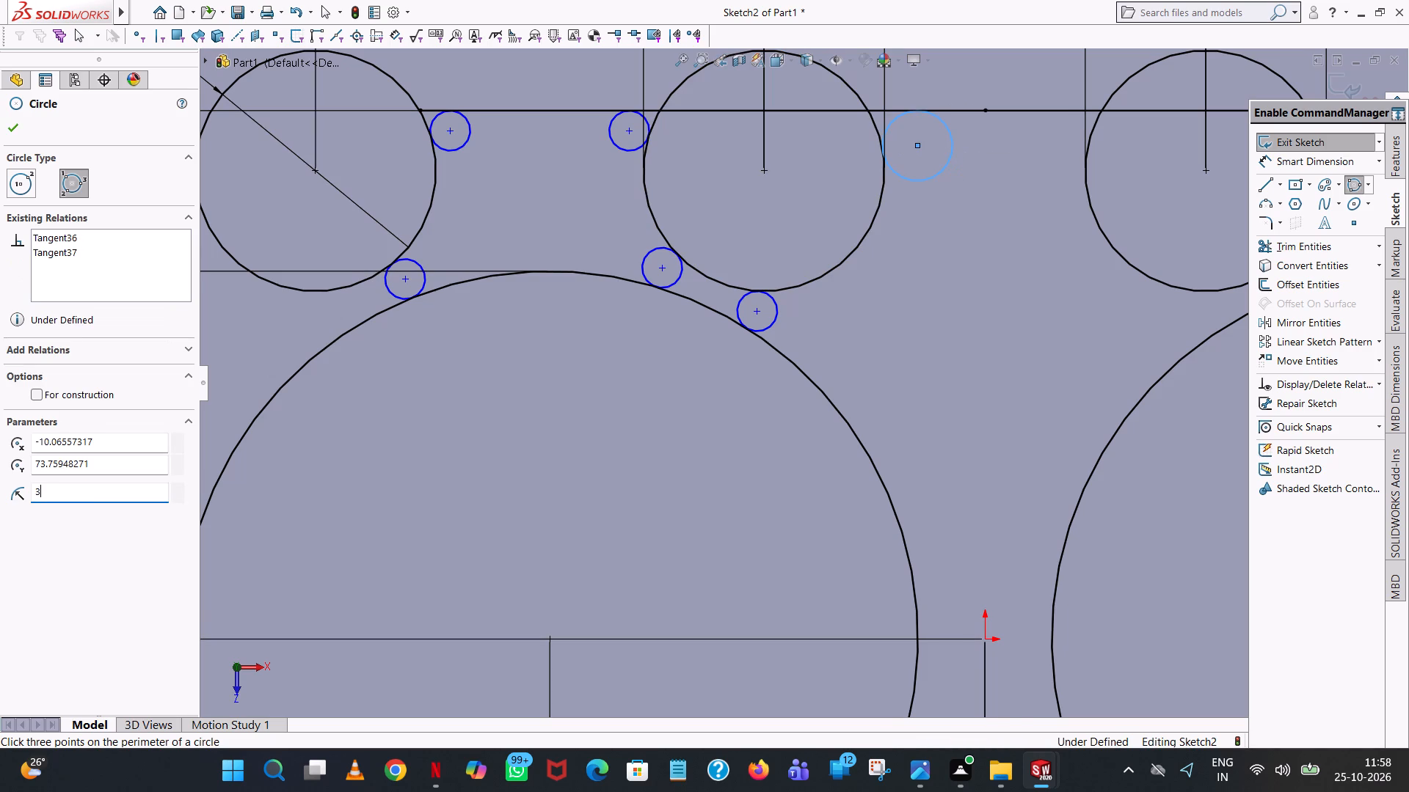
key(Return)
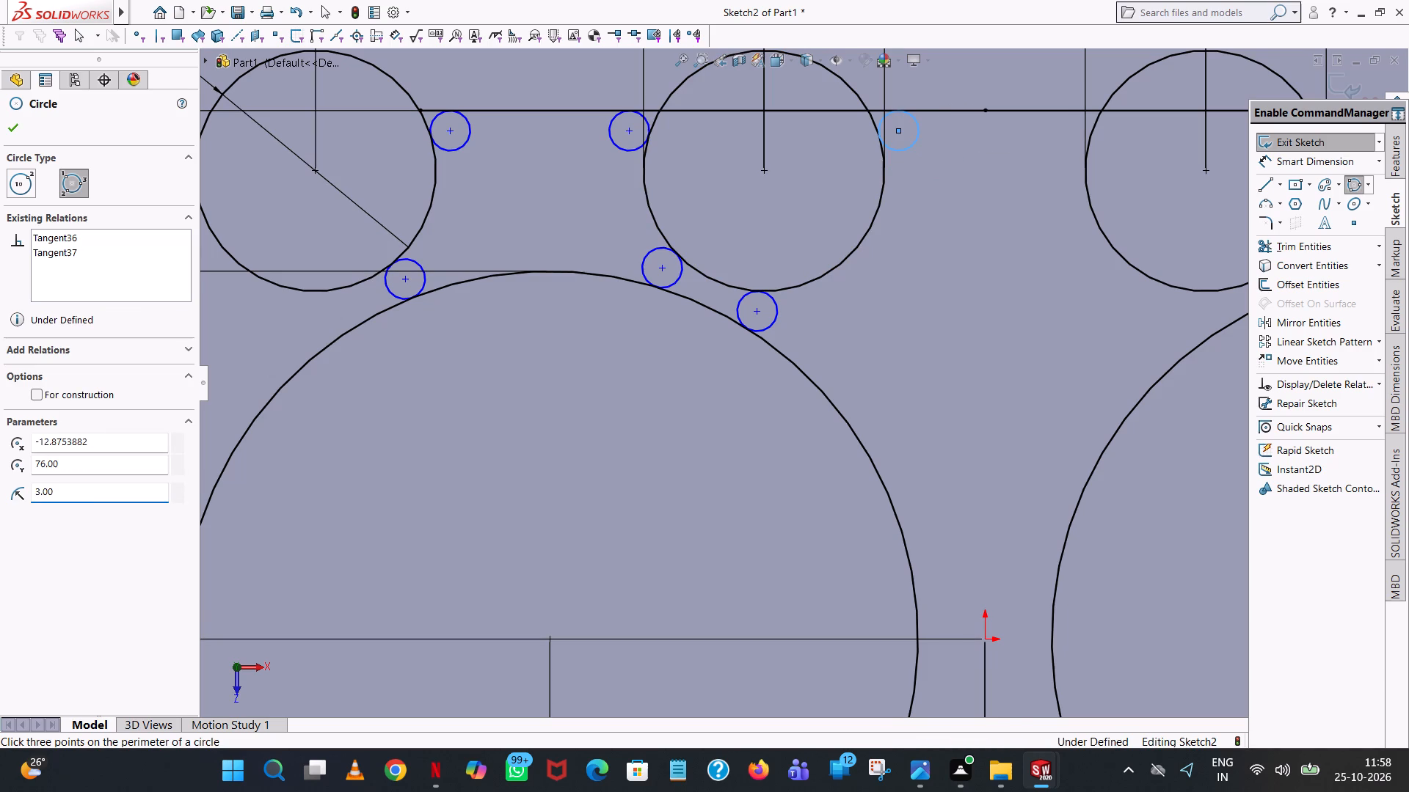
Sketch a 3 mm radius perimeter circle tangent to the upper horizontal line and the left side of the upper row's third small circle.
click(1067, 112)
click(1091, 147)
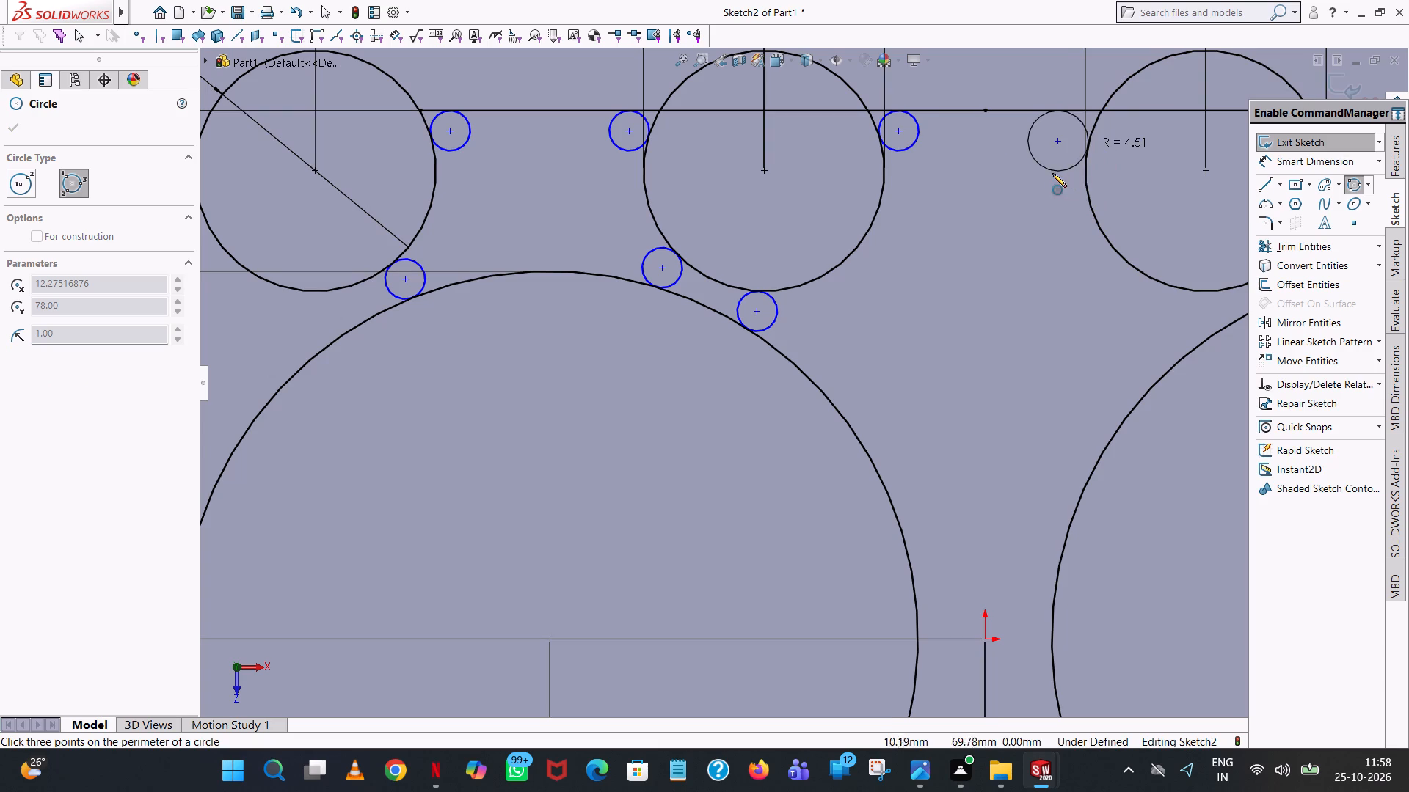
click(1041, 186)
key(3)
key(Return)
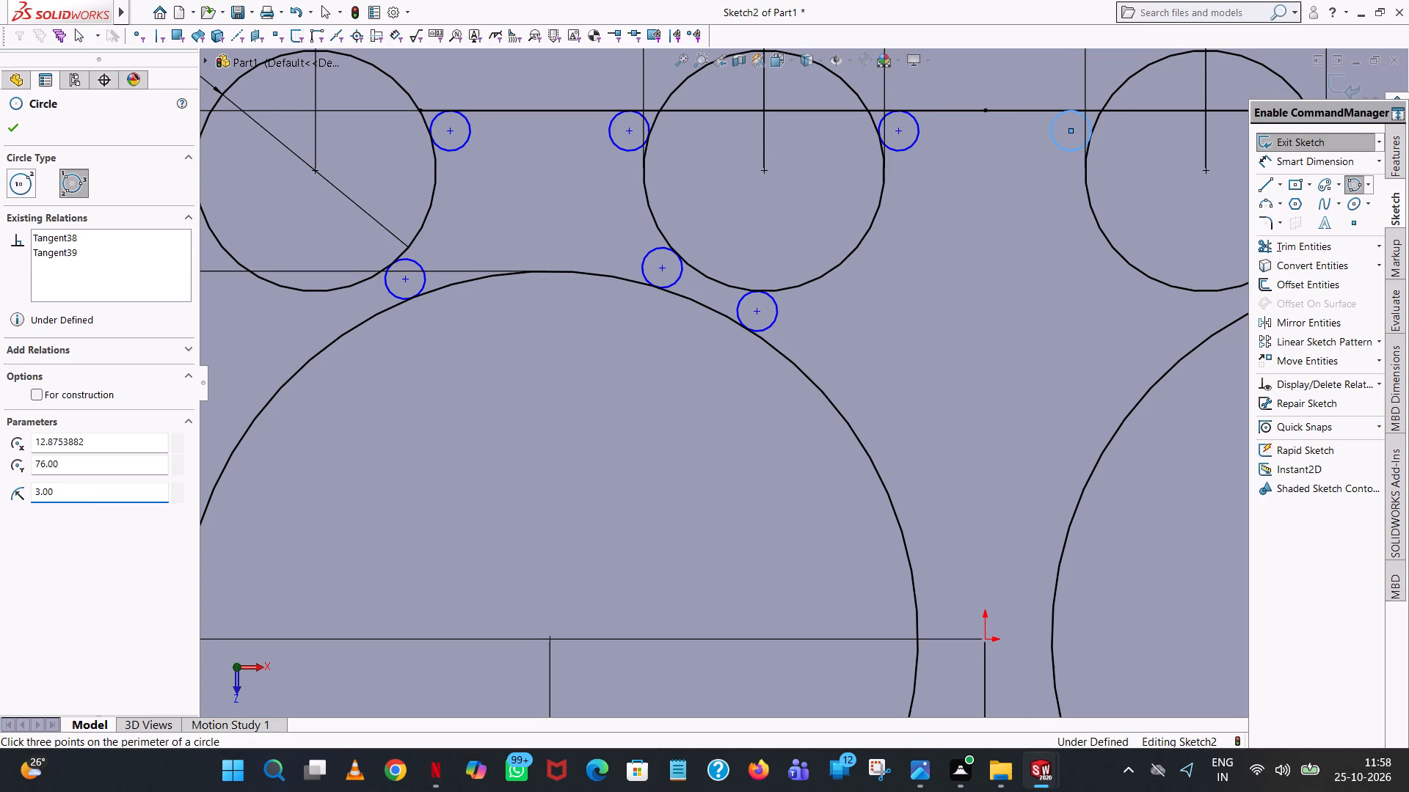
Sketch a 3 mm radius perimeter circle tangent to the bottom of the upper row's third small circle and the right large circle.
click(1209, 294)
click(1218, 337)
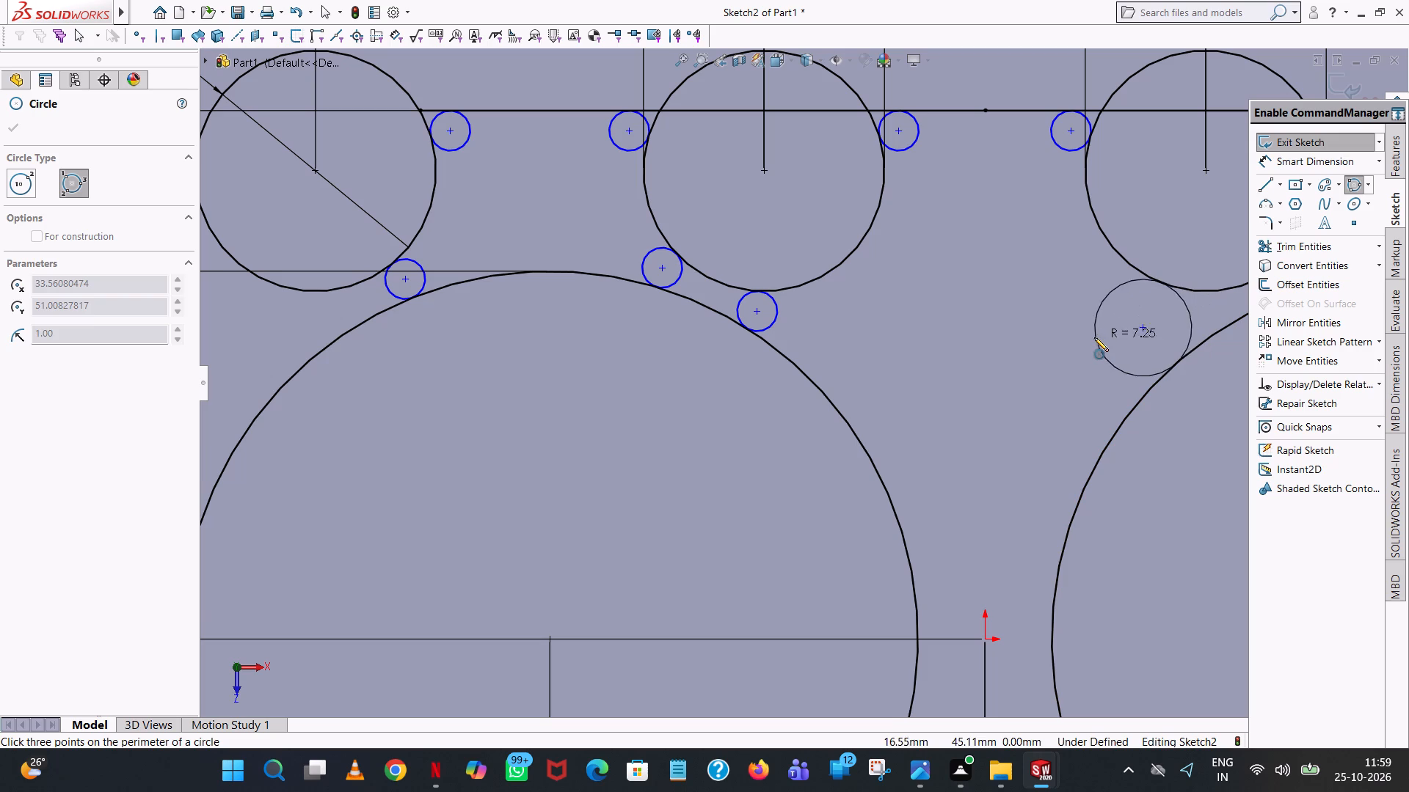
click(1094, 337)
key(3)
key(Return)
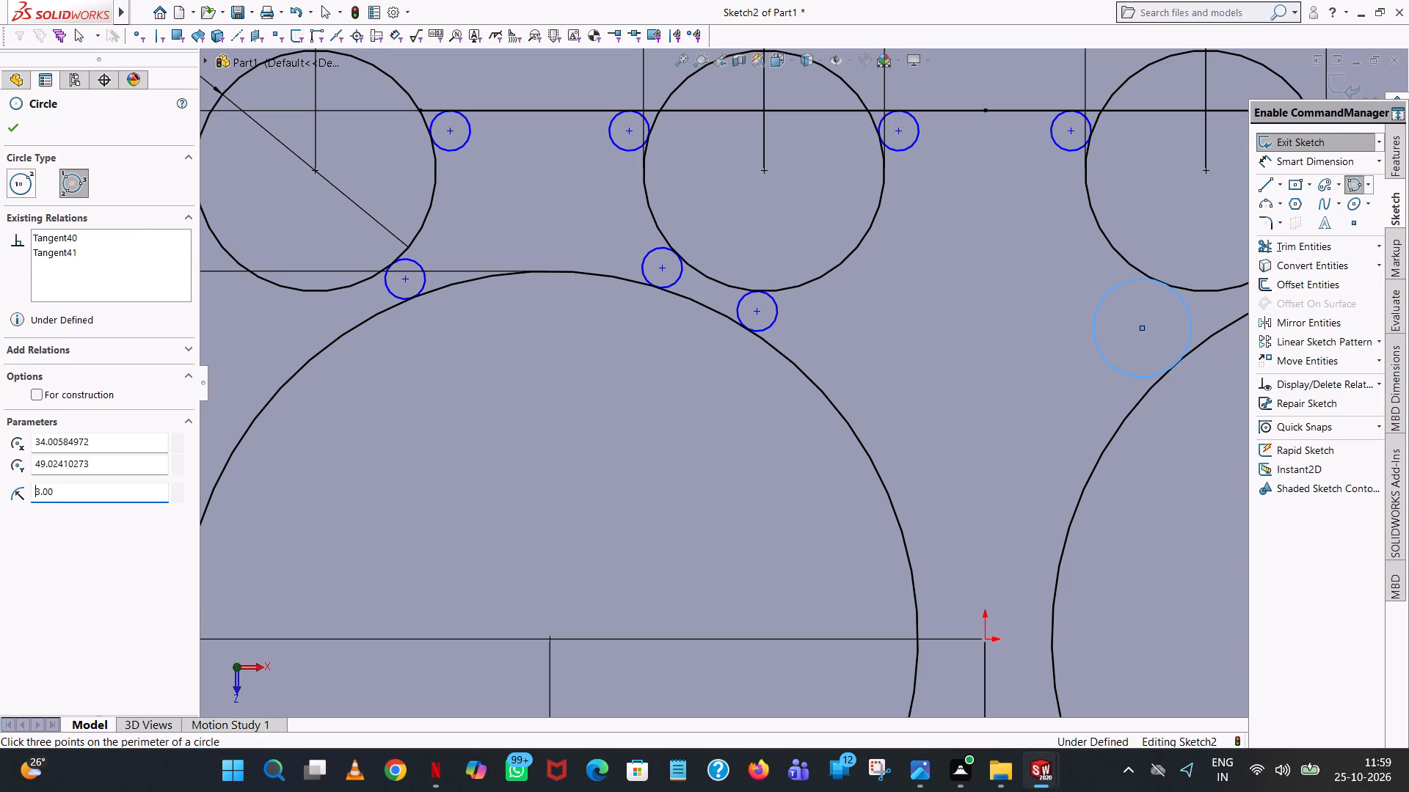
Sketch a 3 mm radius perimeter circle tangent to the lower-right side of the upper row's third small circle and the right large circle.
scroll(1278, 357, up, 2)
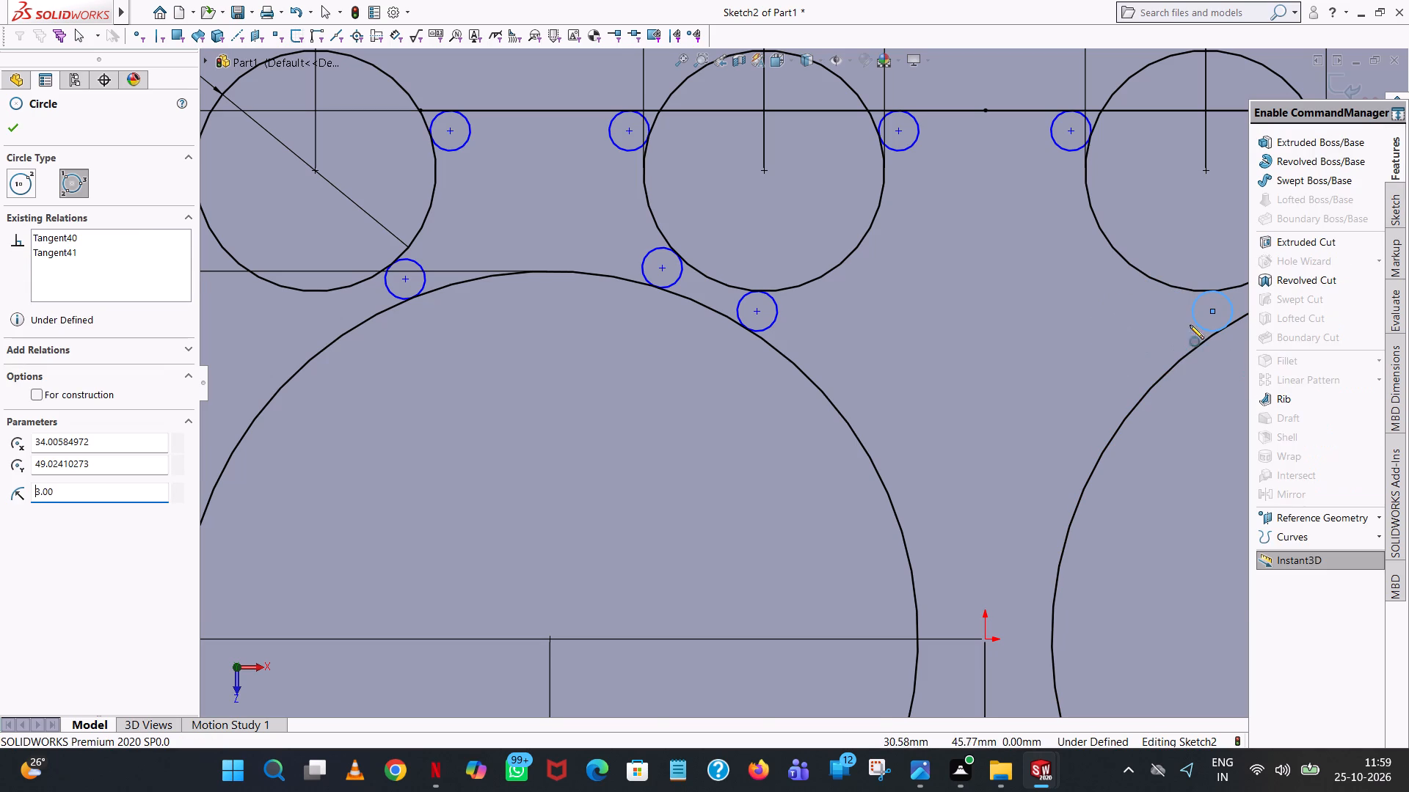
scroll(1194, 305, up, 4)
scroll(1088, 298, down, 4)
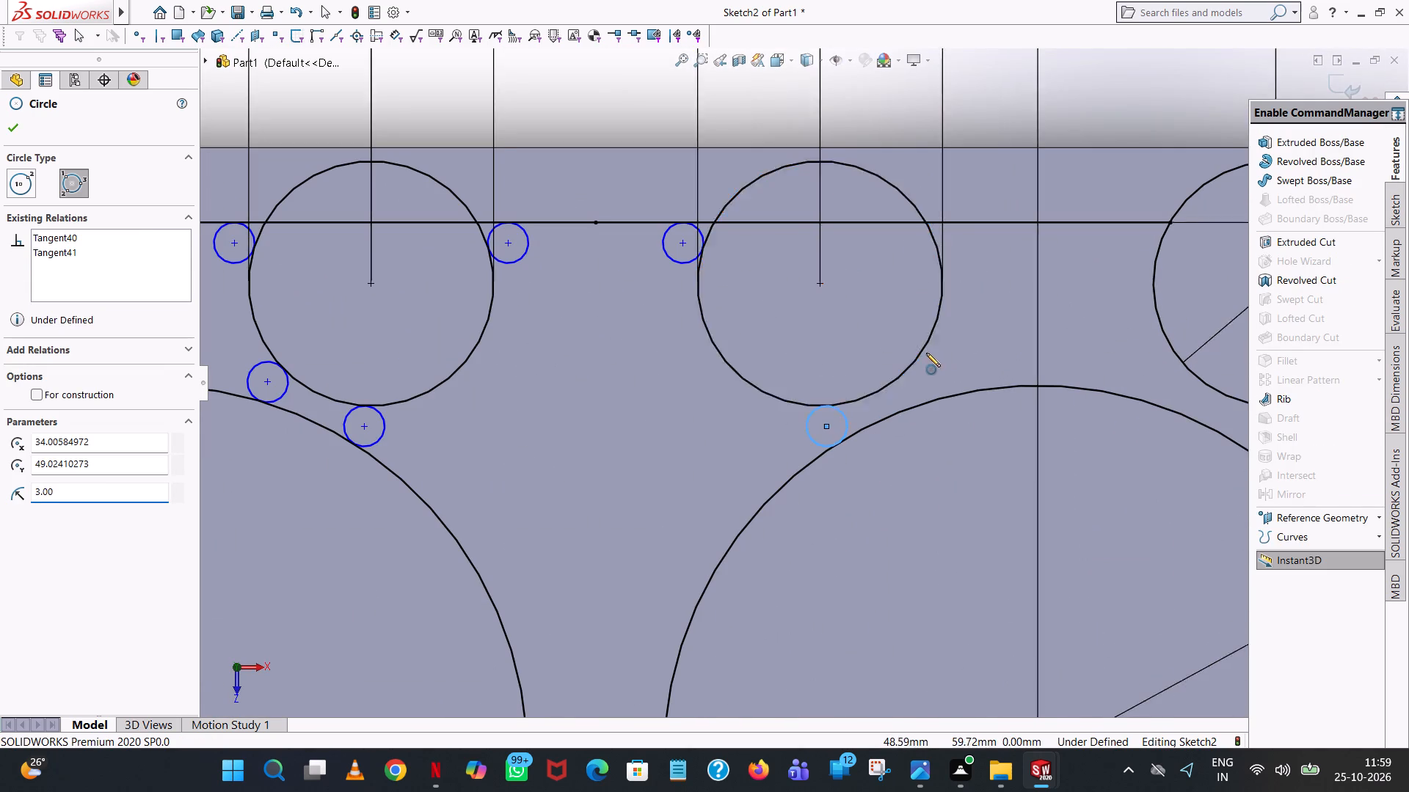
click(924, 351)
click(937, 400)
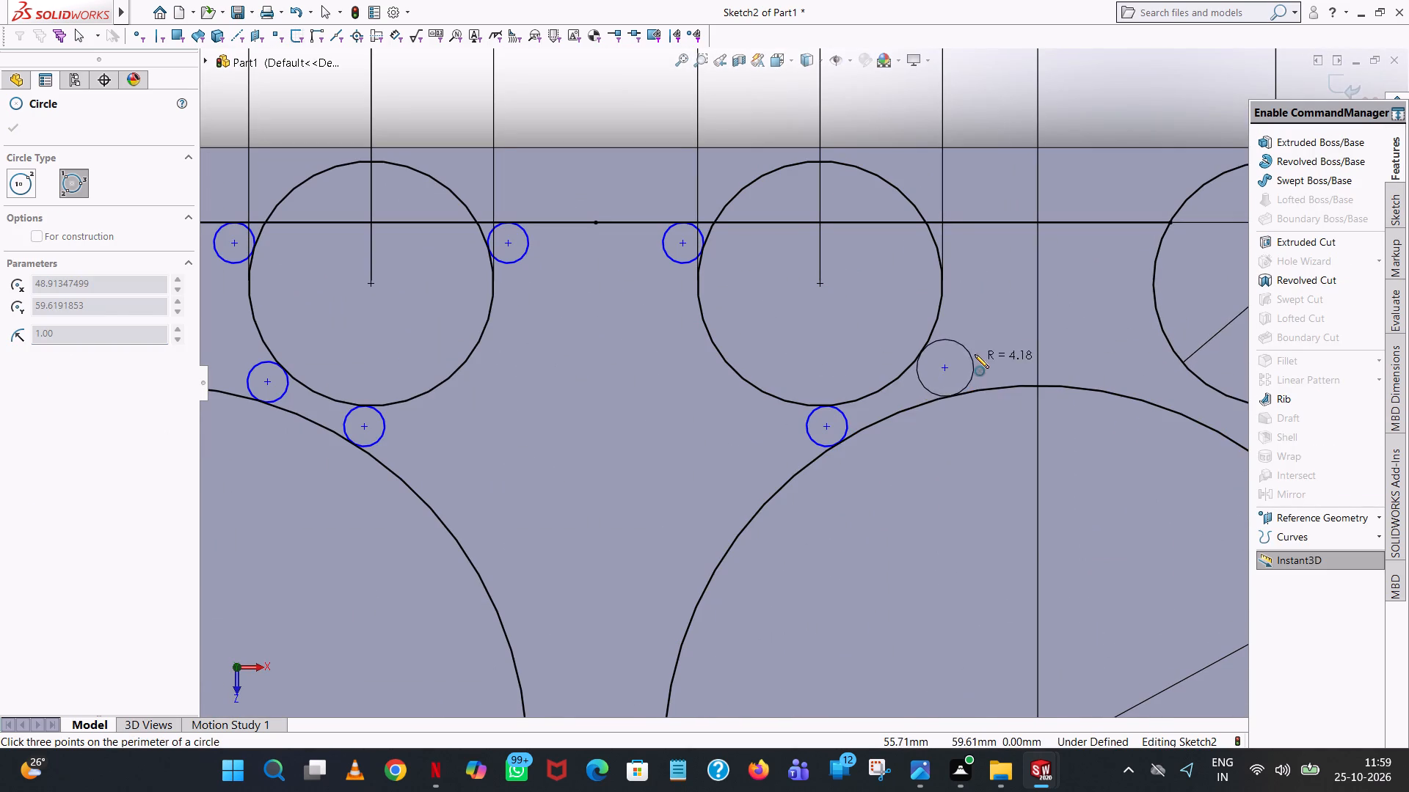
click(975, 354)
key(3)
key(Return)
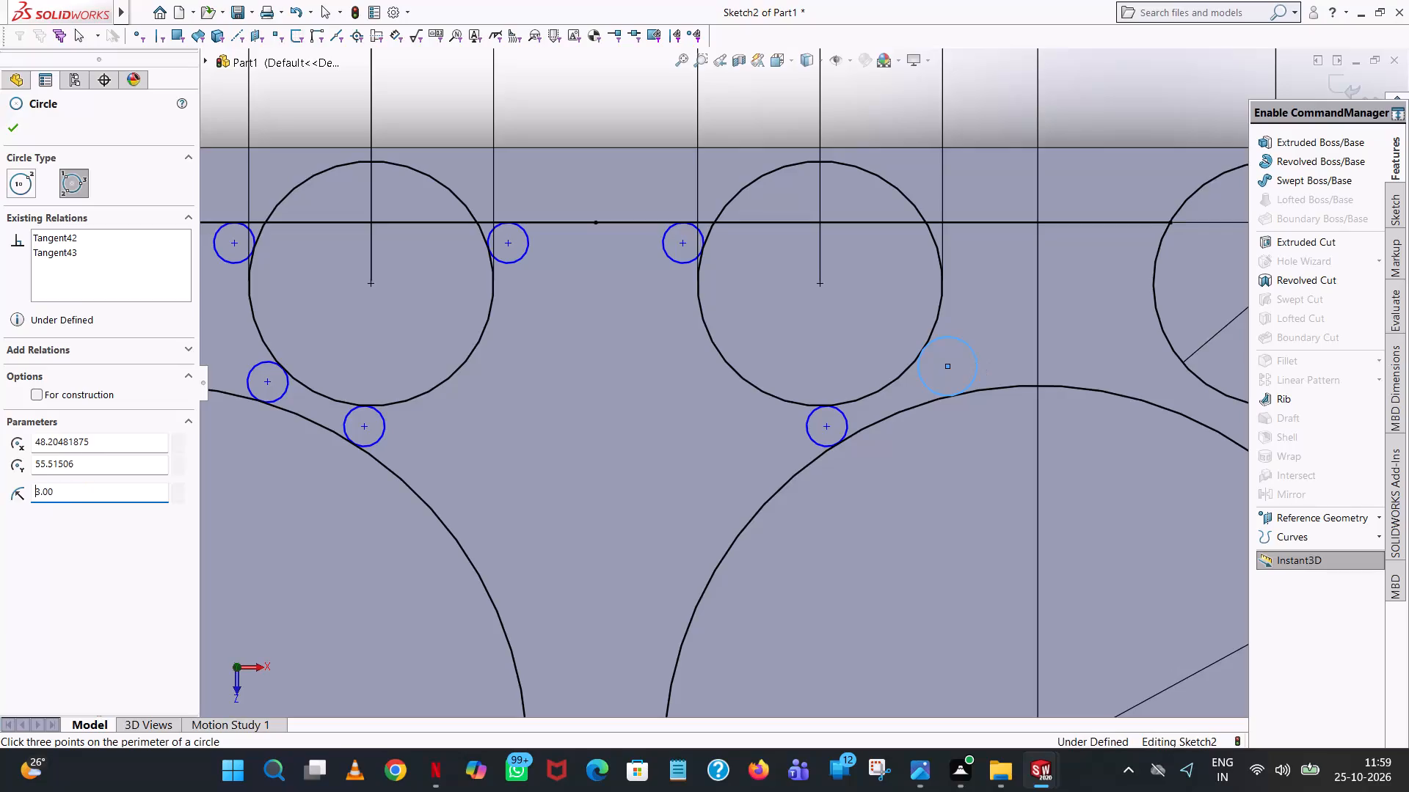
Sketch a 3 mm radius perimeter circle tangent to the upper horizontal line and the right side of the upper row's third small circle.
click(936, 246)
click(946, 224)
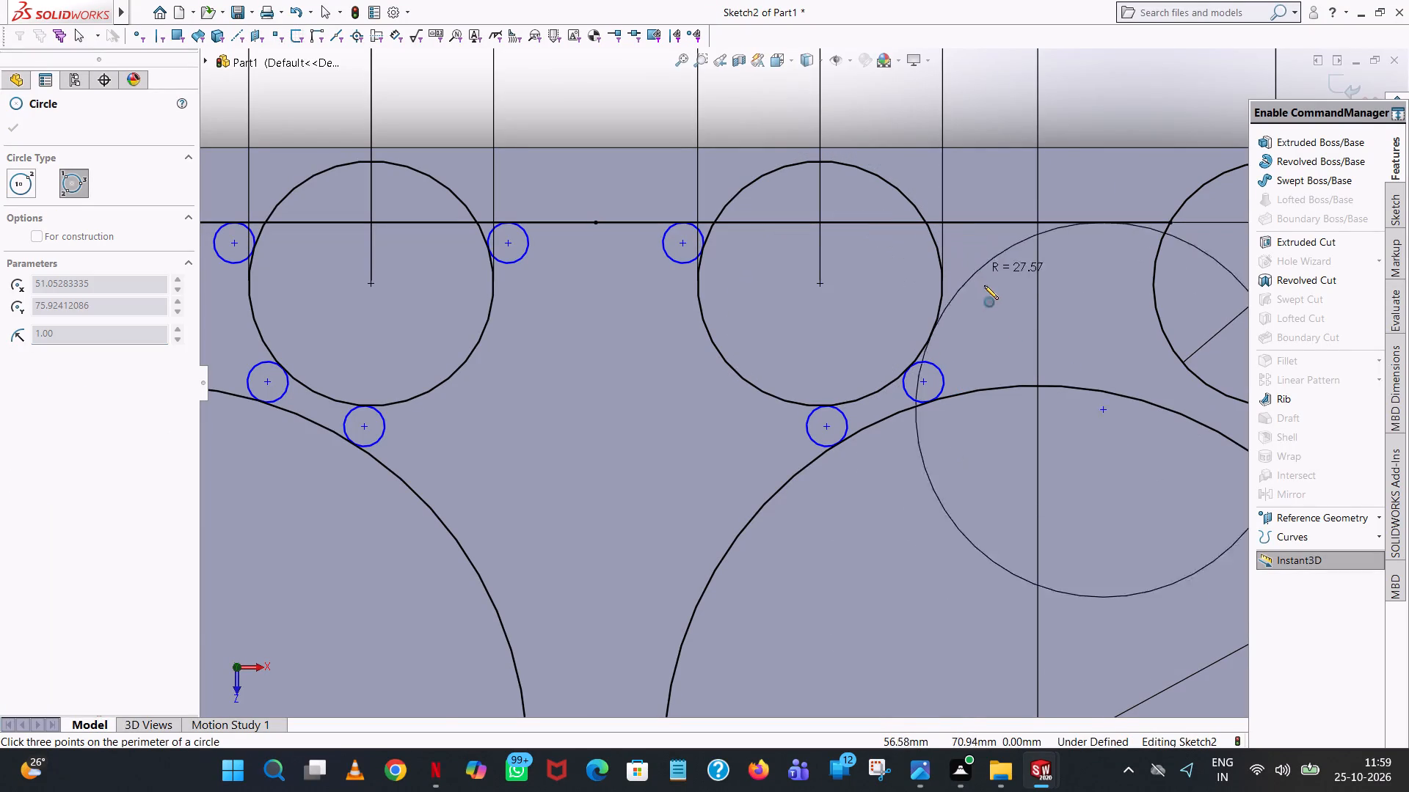
click(959, 239)
key(3)
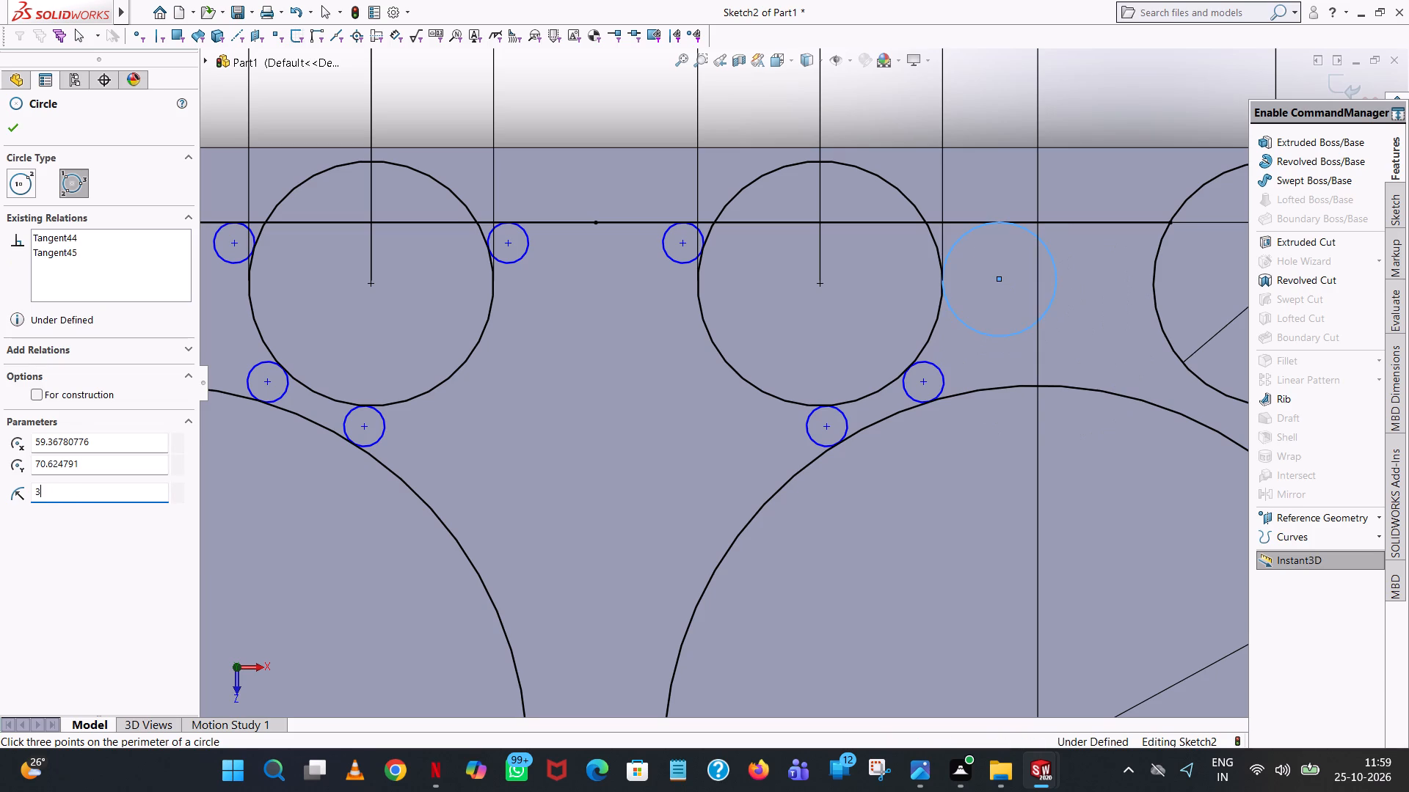
key(Return)
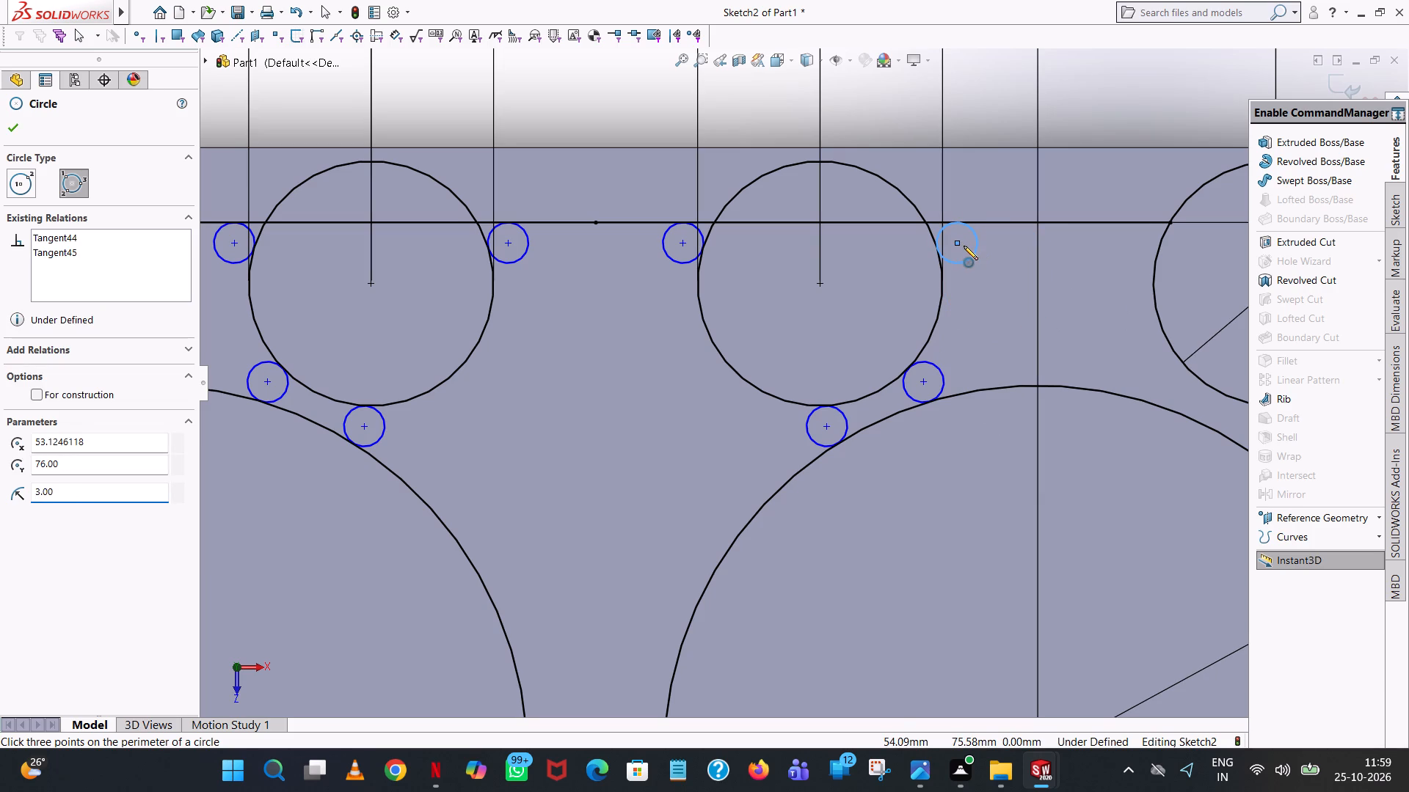
Sketch a 3 mm radius perimeter circle tangent to the upper horizontal line and the left side of the upper row's fourth small circle.
click(1140, 223)
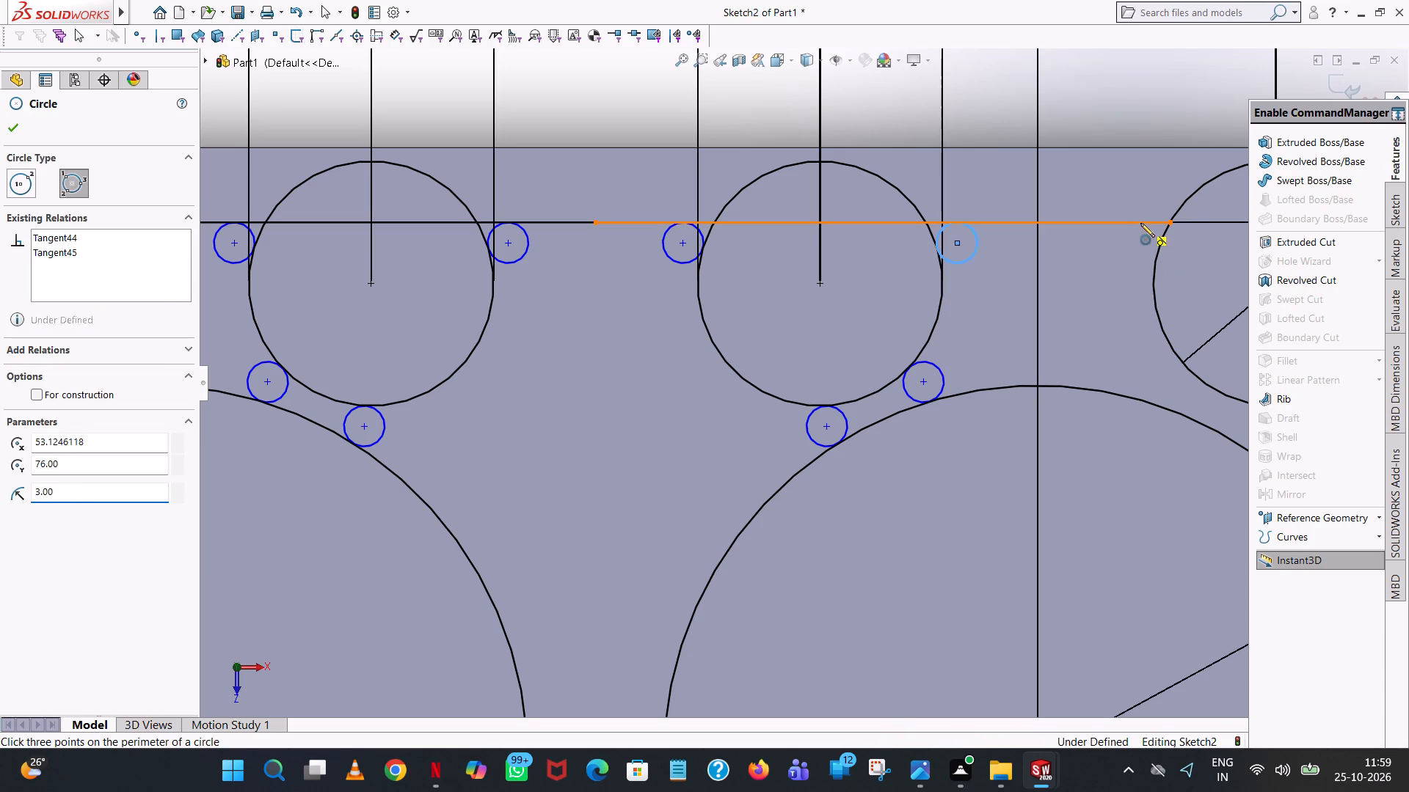
click(1155, 258)
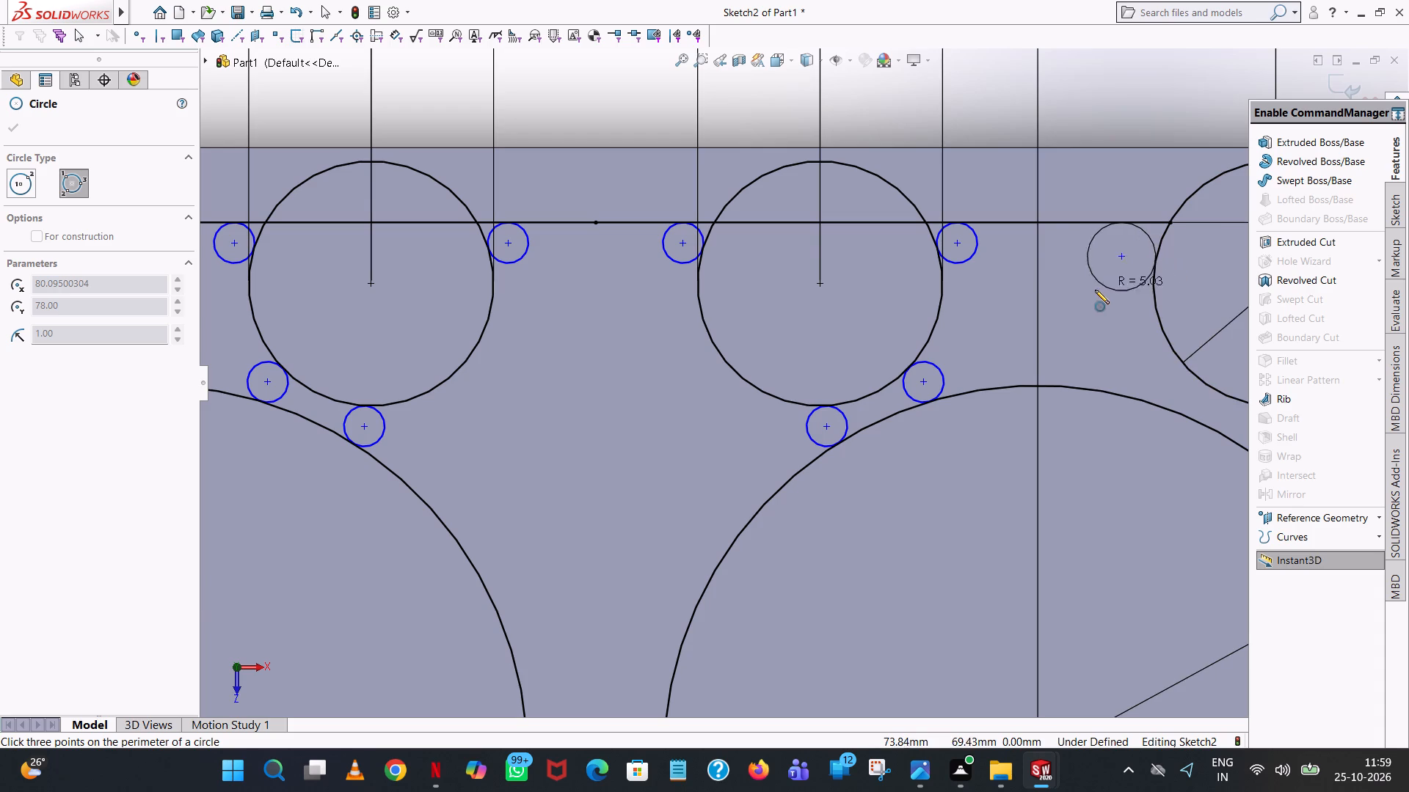
click(1091, 291)
key(3)
key(Return)
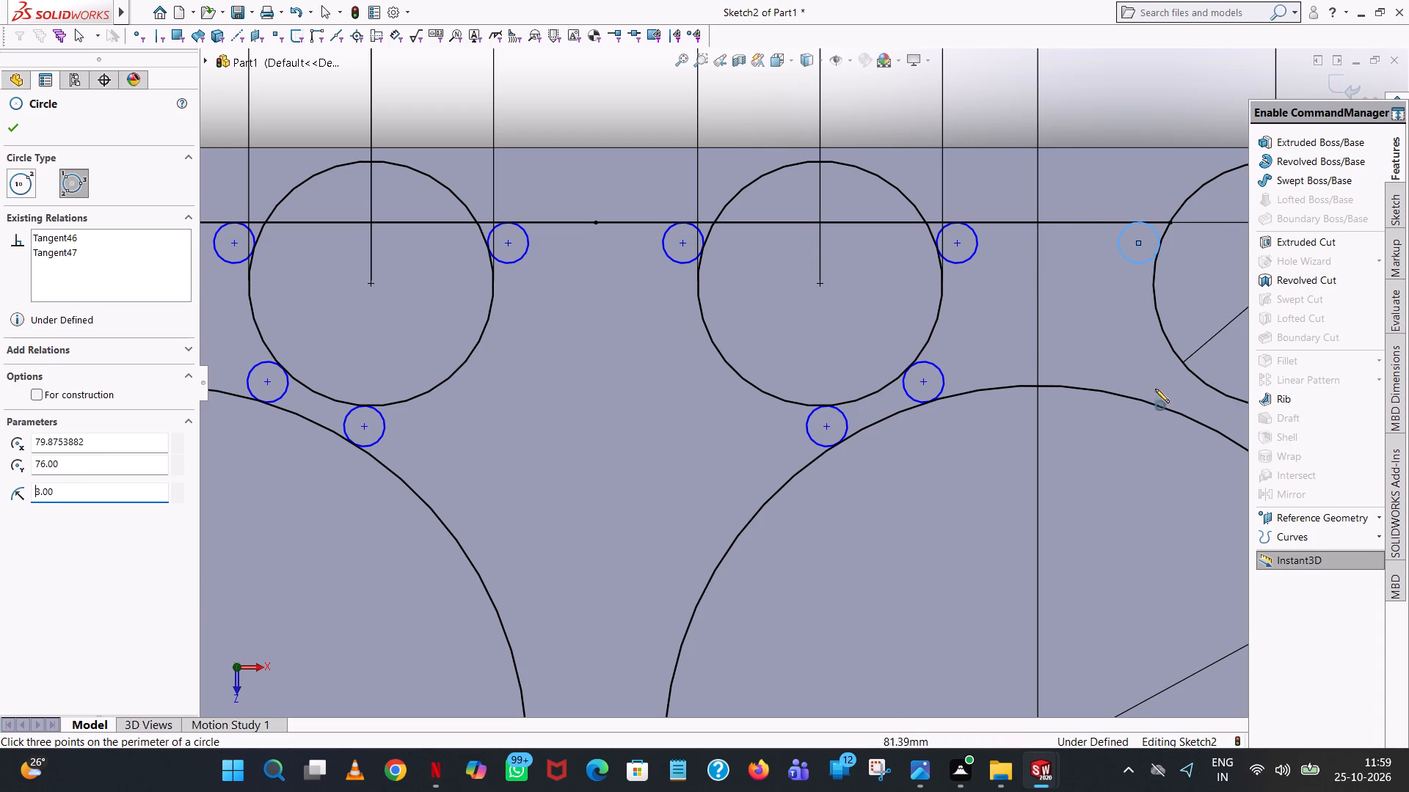
Sketch a 3 mm radius perimeter circle tangent to the right large circle and the lower-left side of the upper row's fourth small circle.
scroll(1161, 404, up, 4)
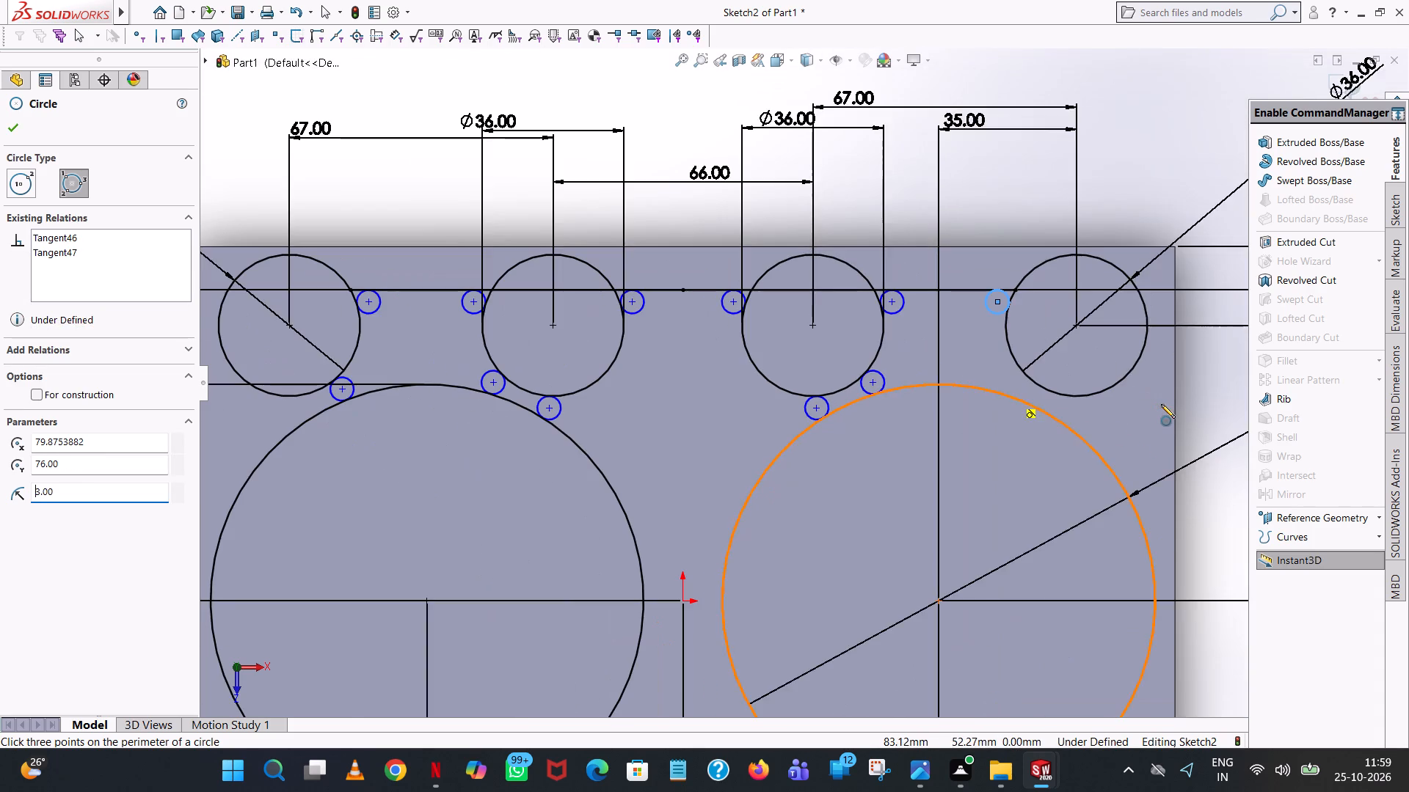
scroll(1038, 380, down, 3)
click(960, 415)
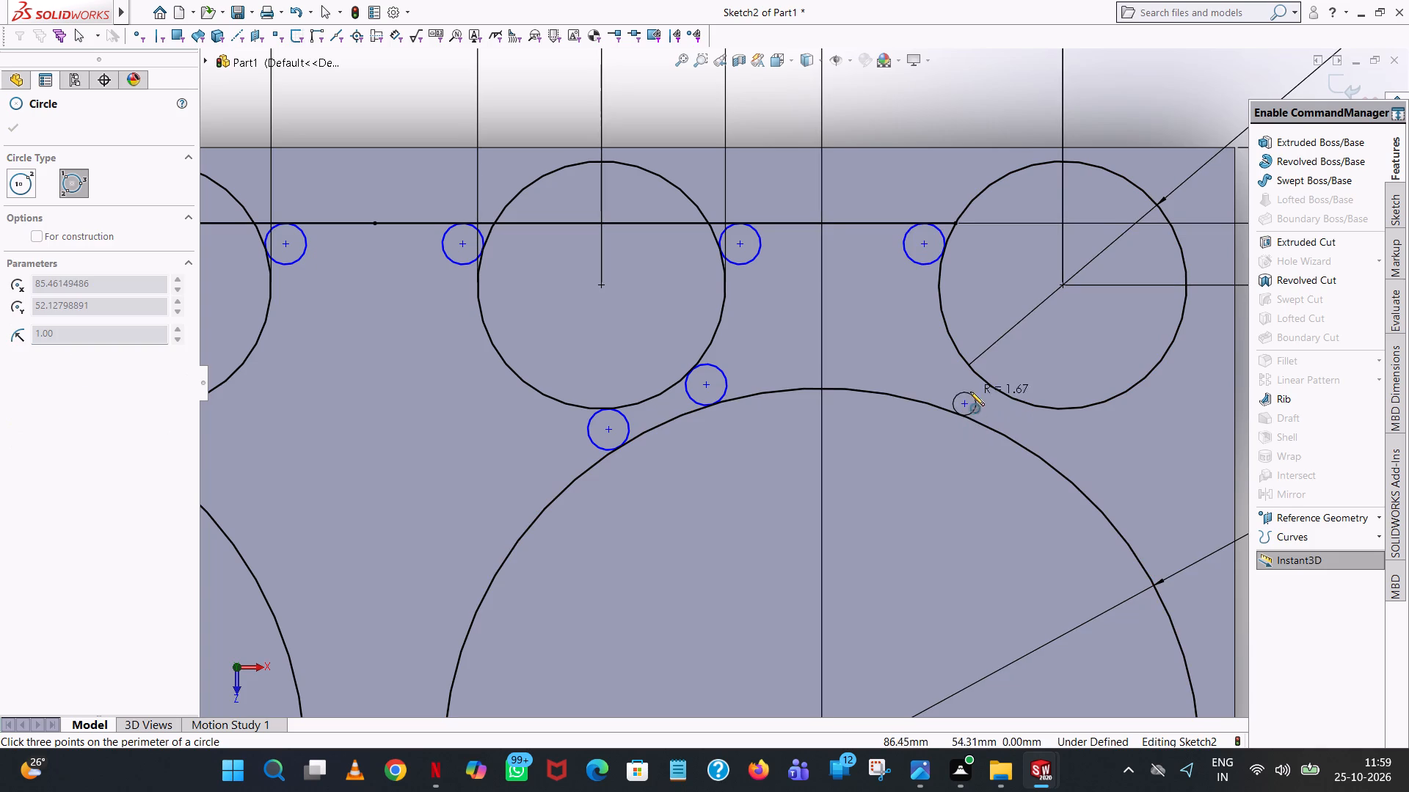
click(979, 377)
click(923, 345)
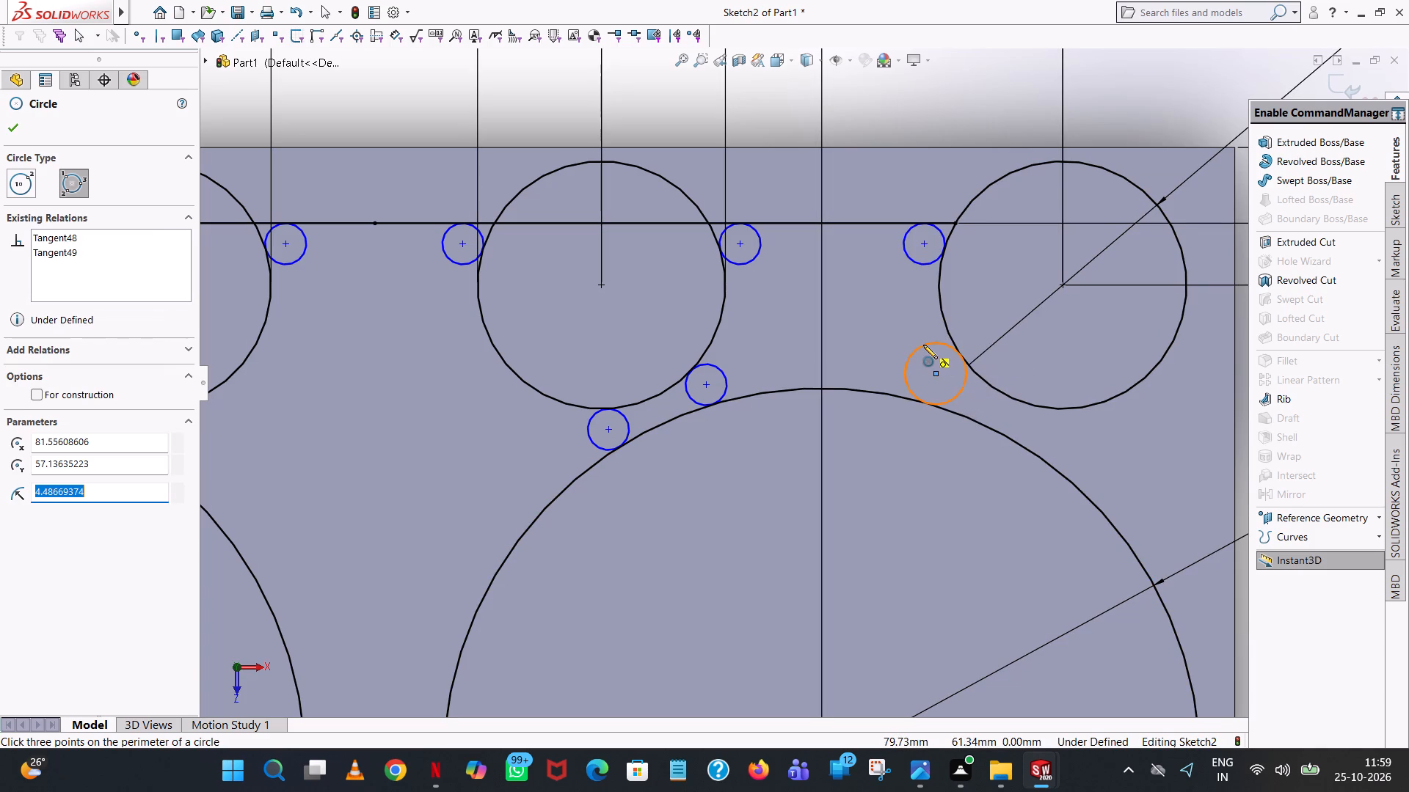
key(3)
key(Return)
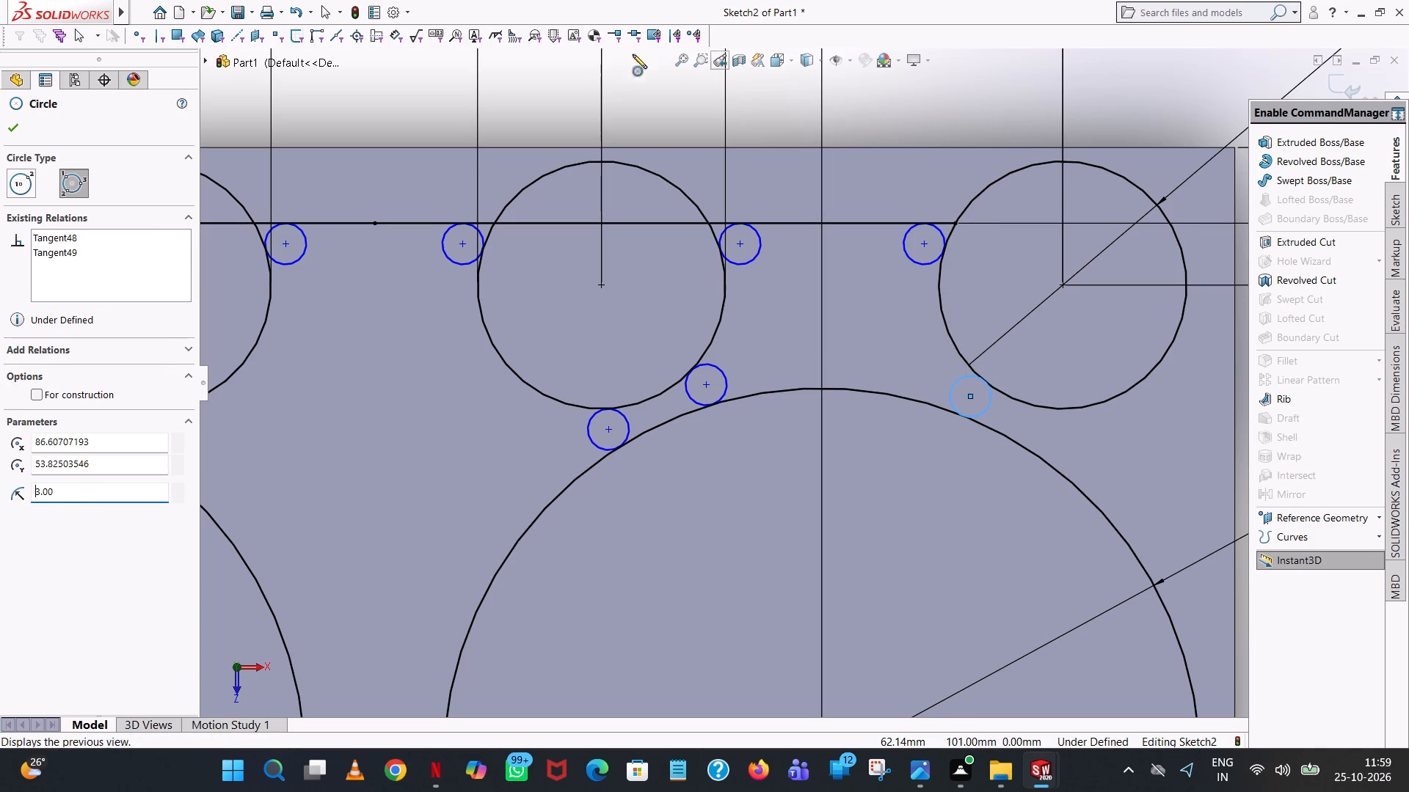
click(18, 121)
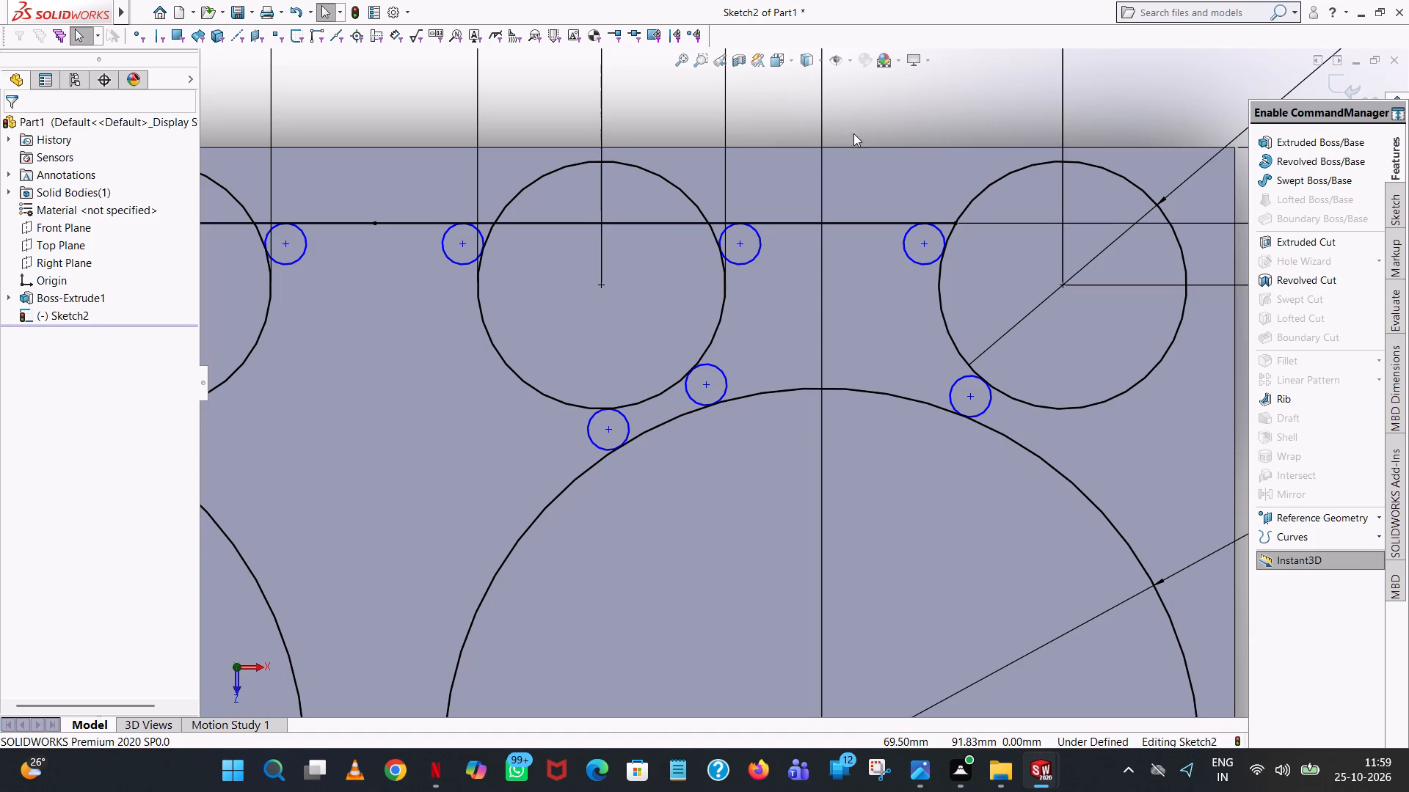
click(861, 123)
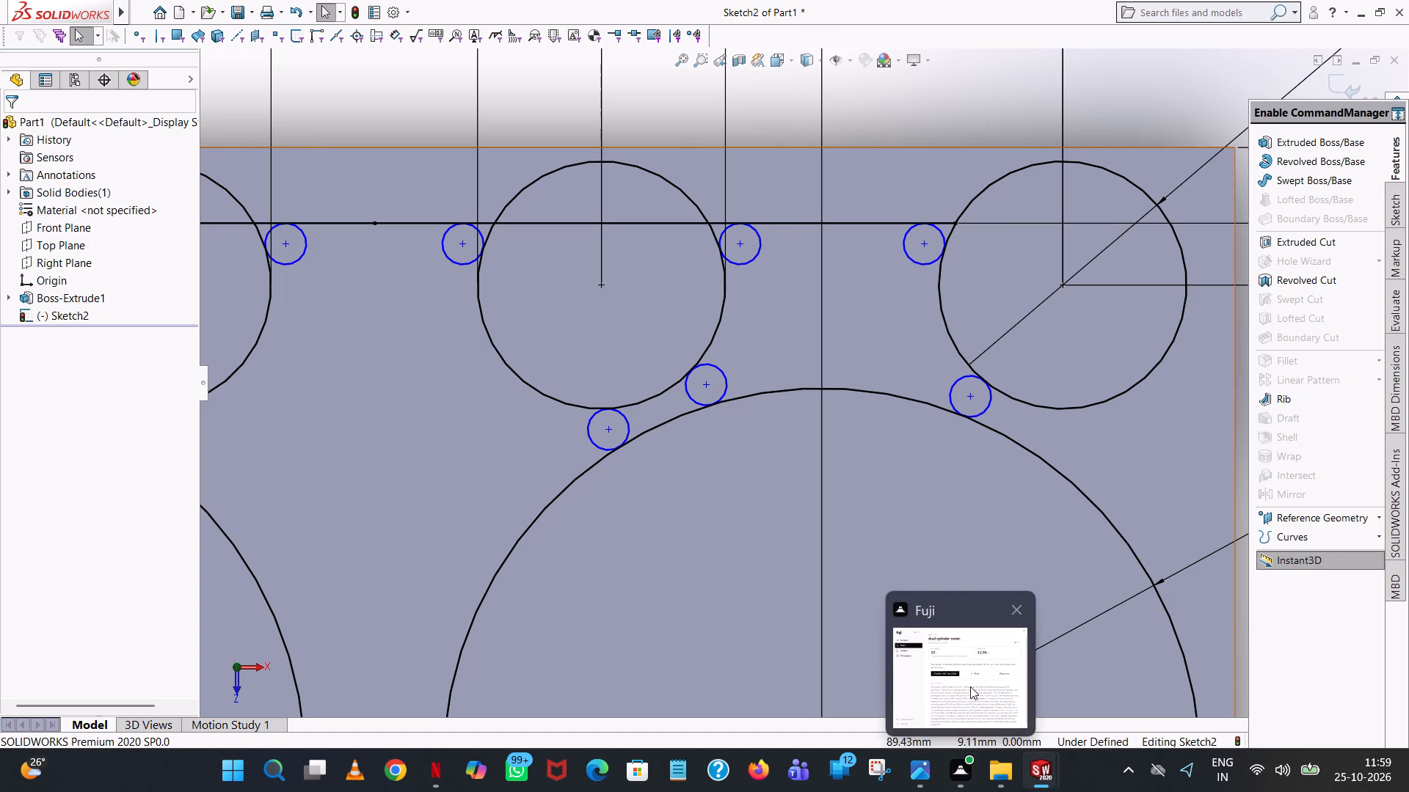
Sketch a horizontal line about 48 mm long from the origin into the right large circle.
scroll(702, 353, up, 9)
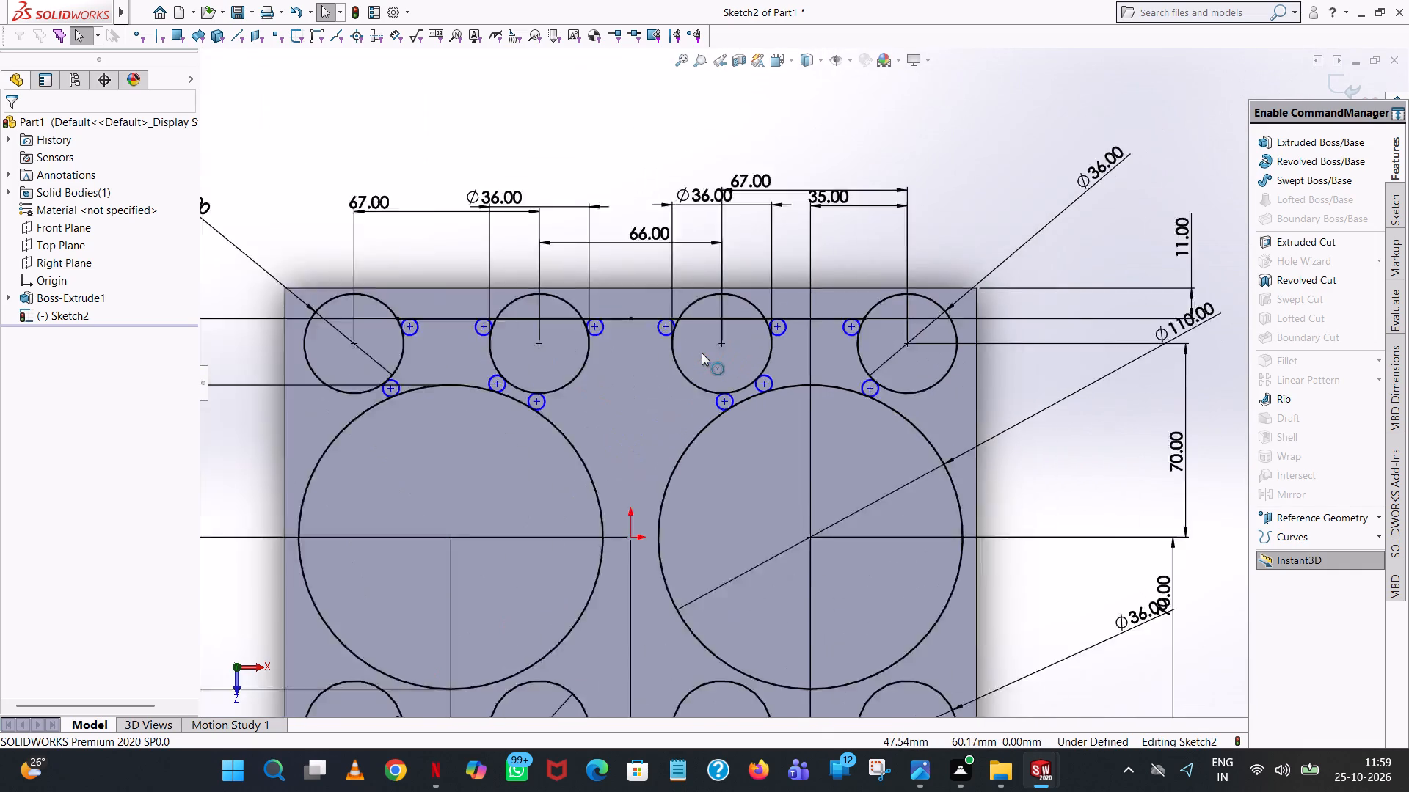
scroll(702, 353, up, 2)
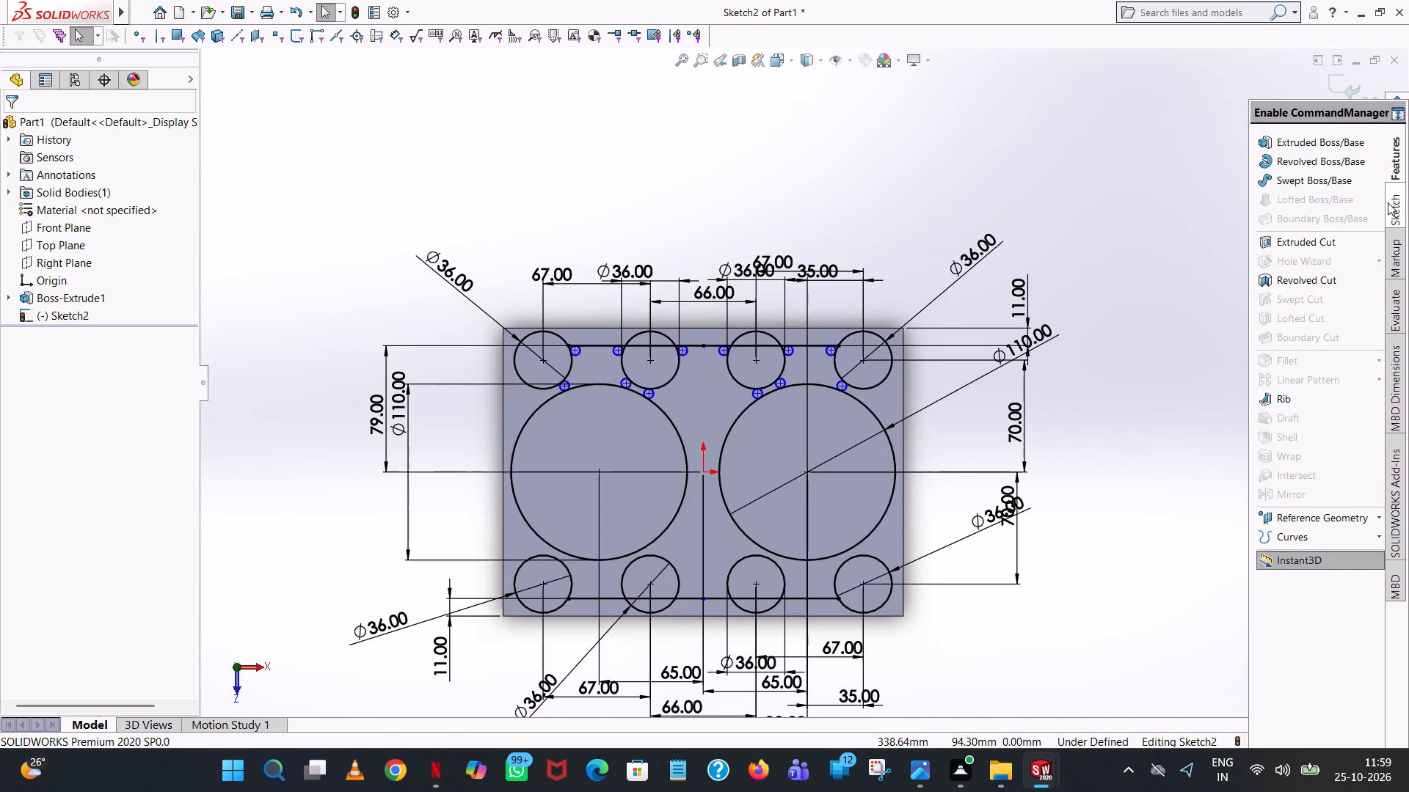
click(1389, 201)
click(1266, 180)
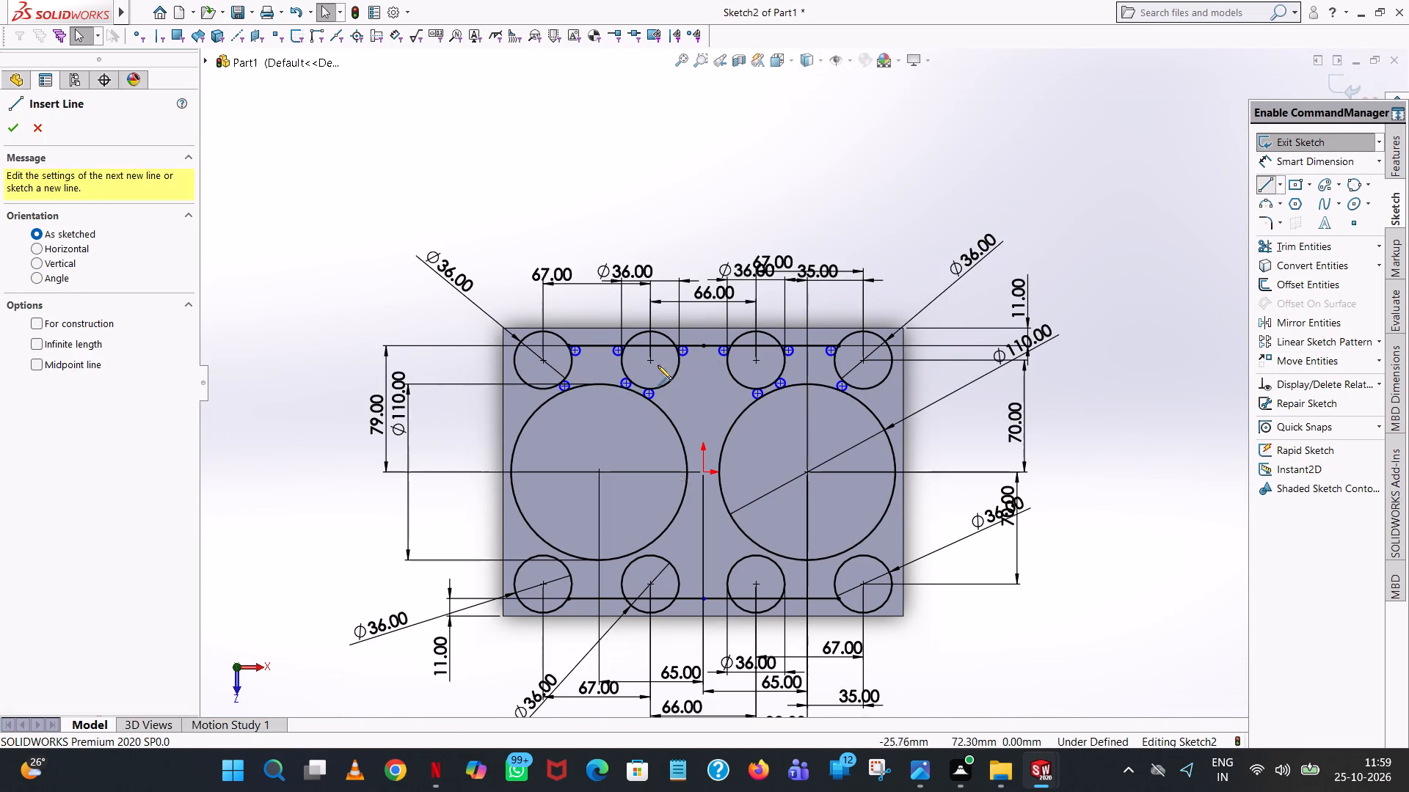
click(701, 474)
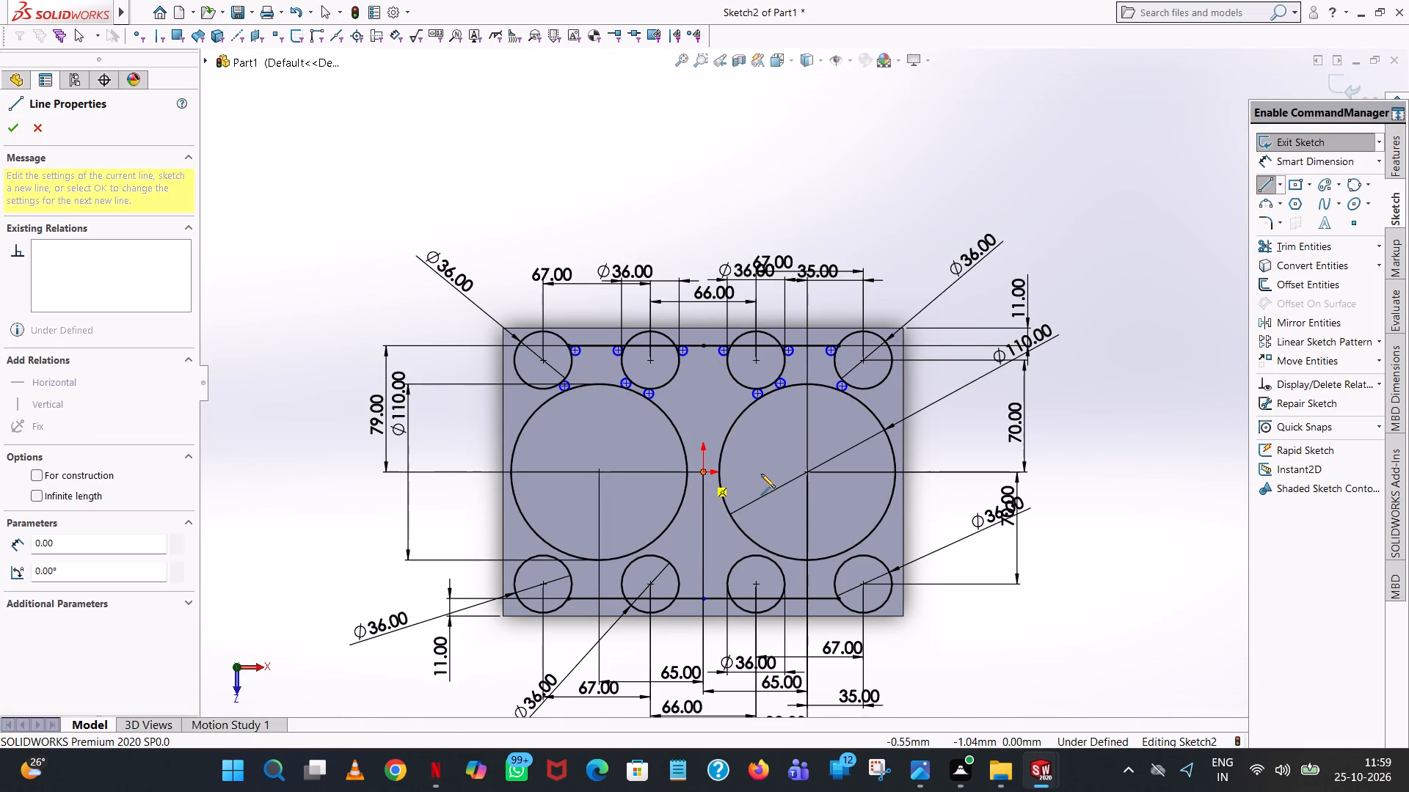
click(776, 474)
right_click(776, 474)
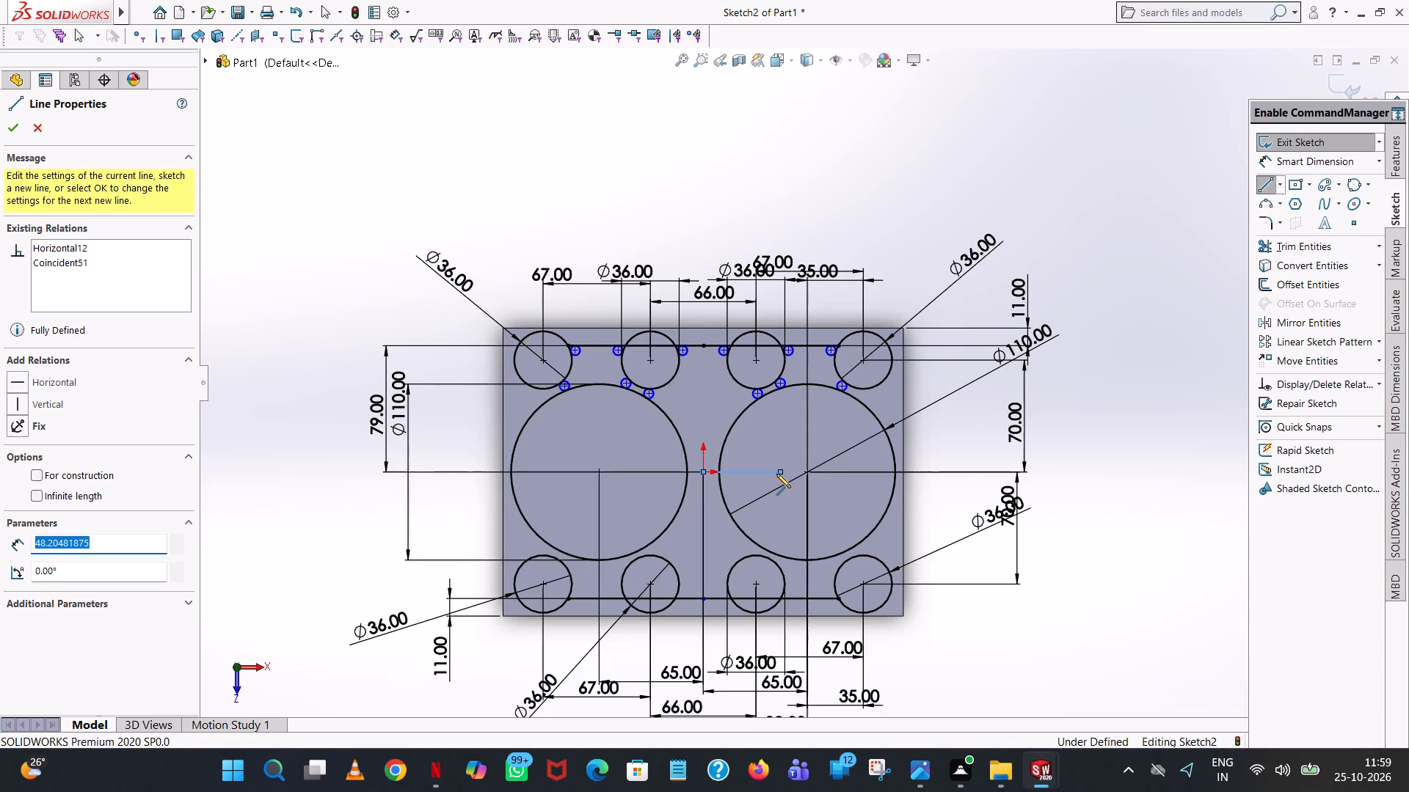
click(840, 493)
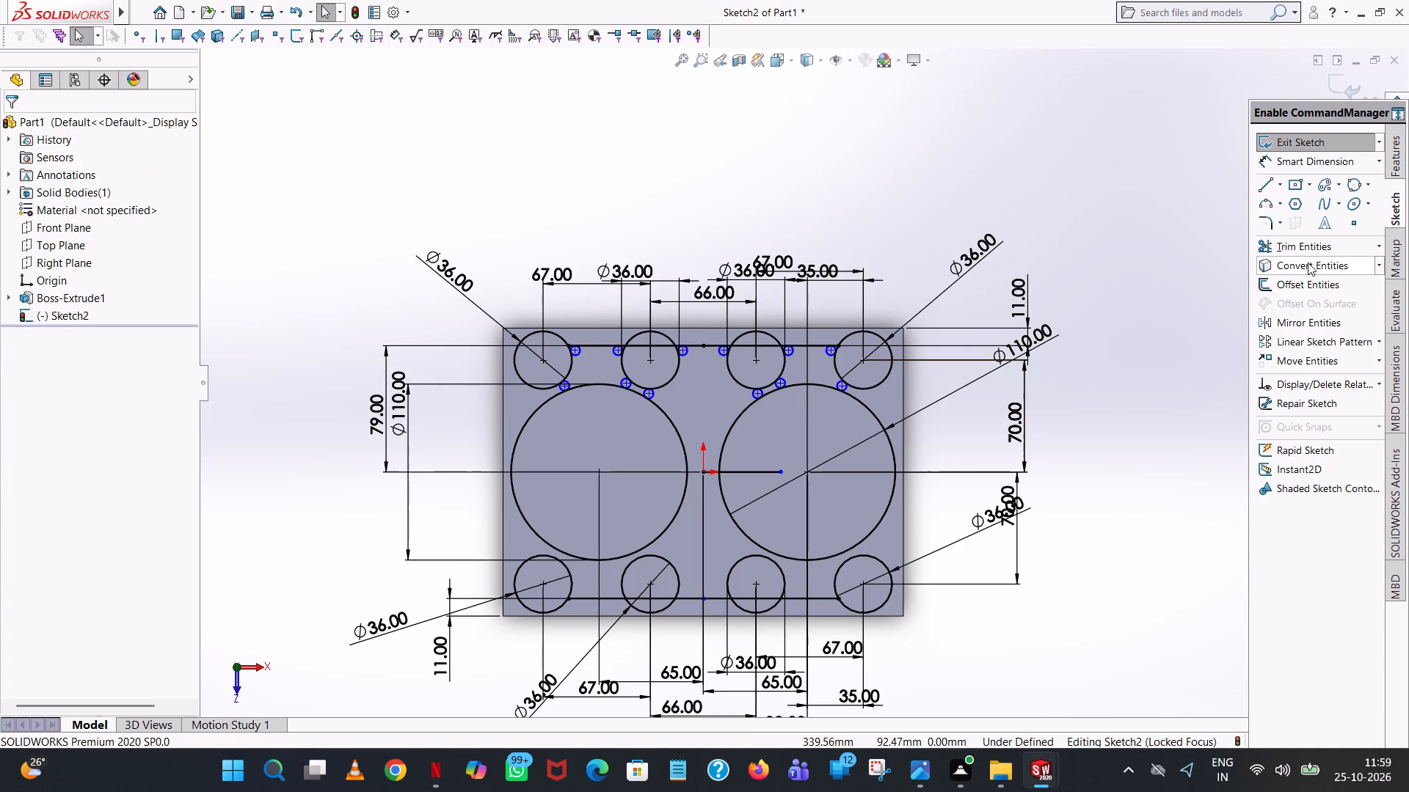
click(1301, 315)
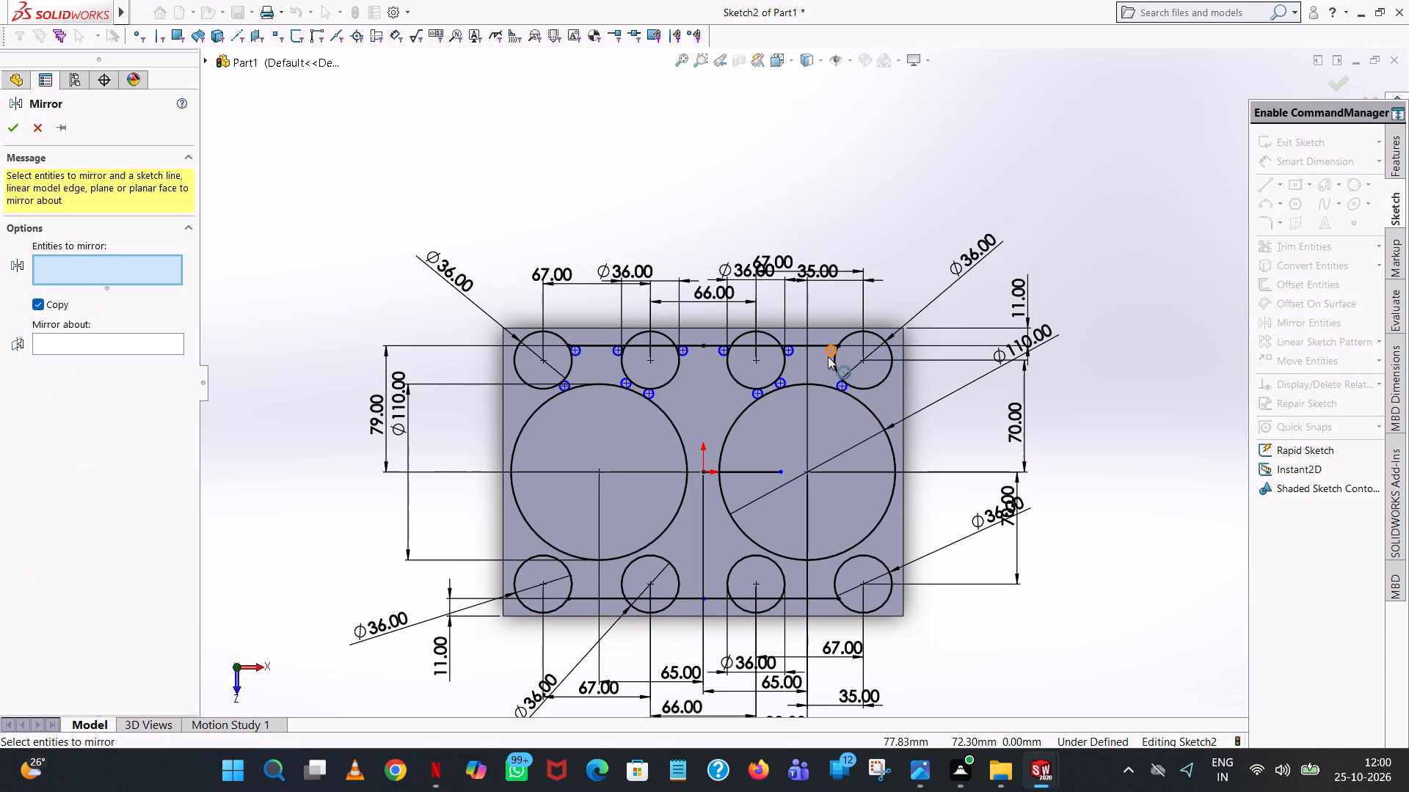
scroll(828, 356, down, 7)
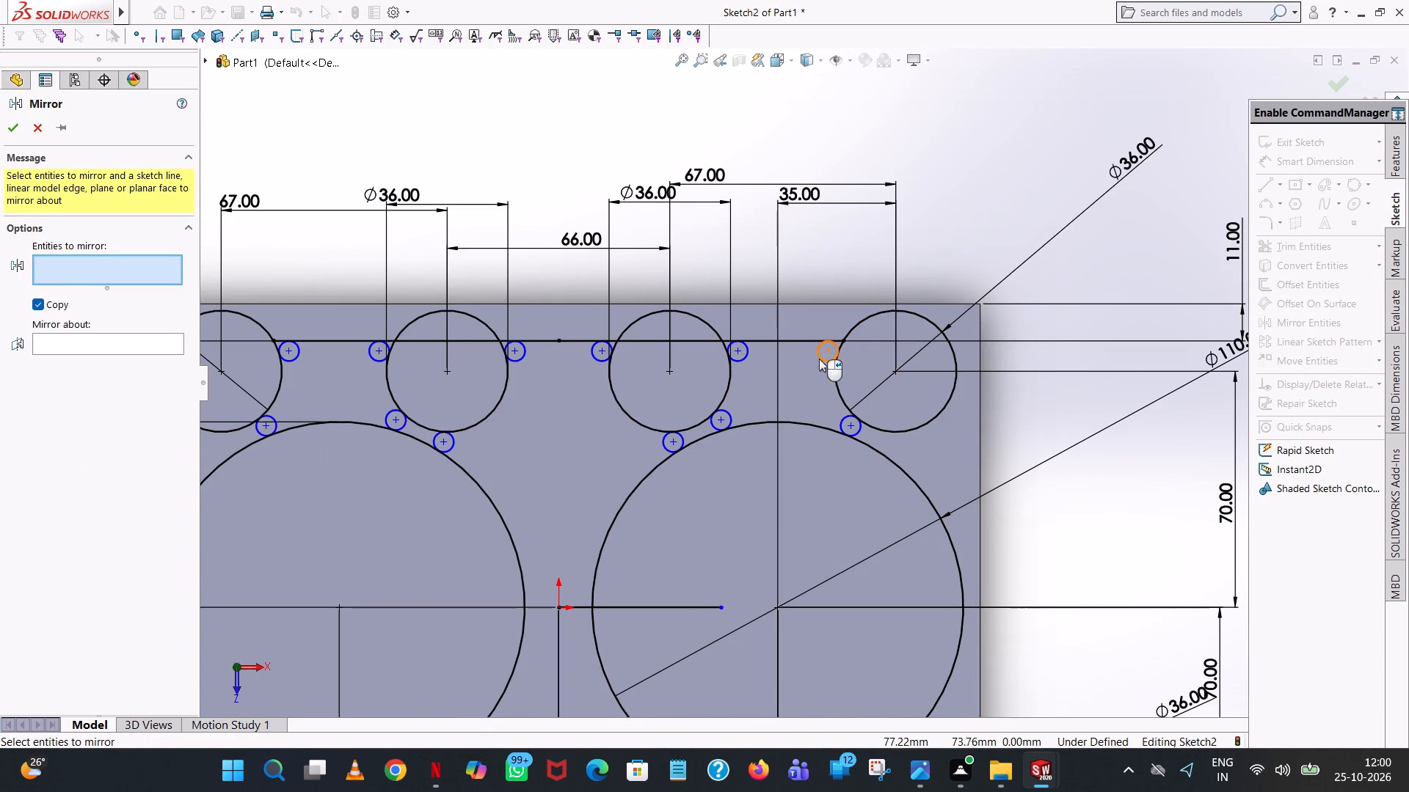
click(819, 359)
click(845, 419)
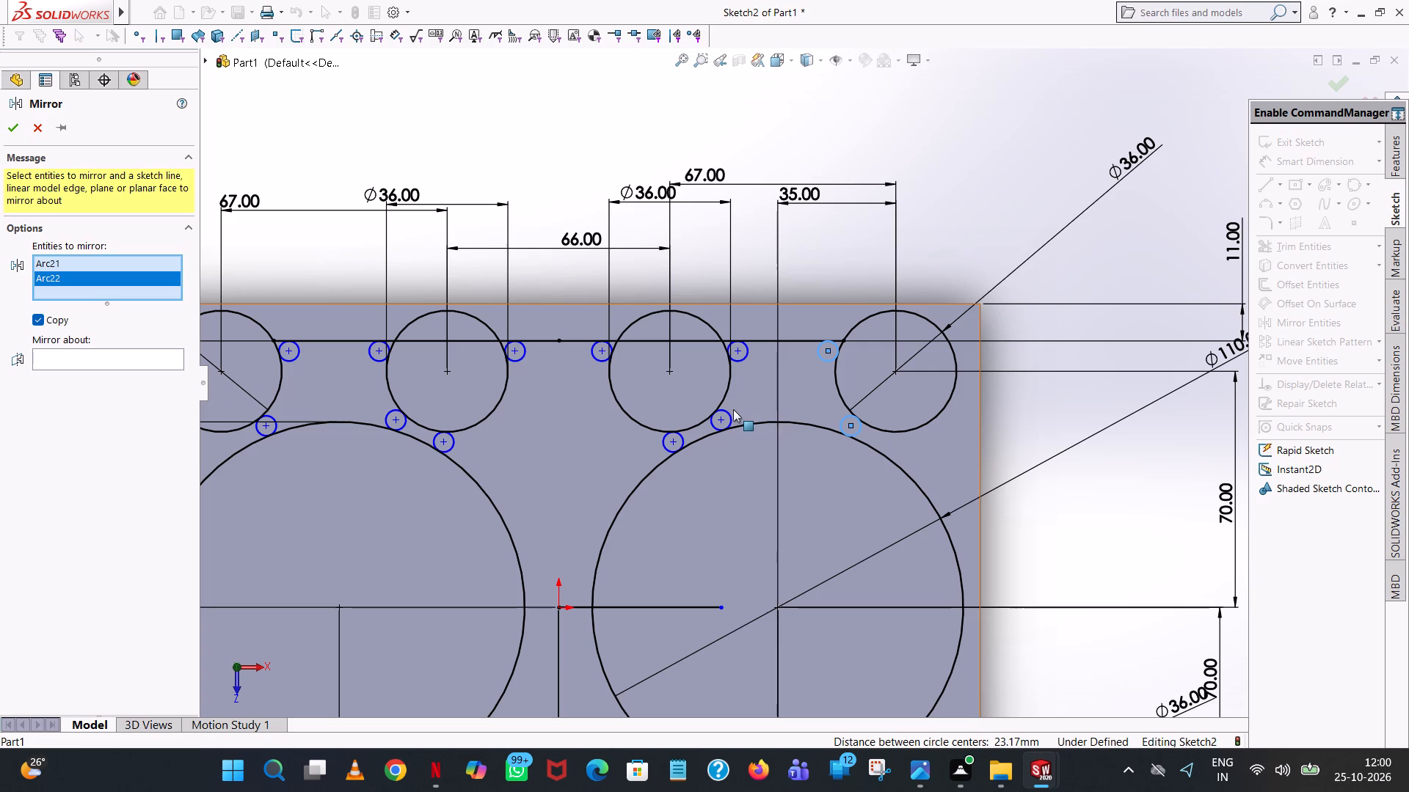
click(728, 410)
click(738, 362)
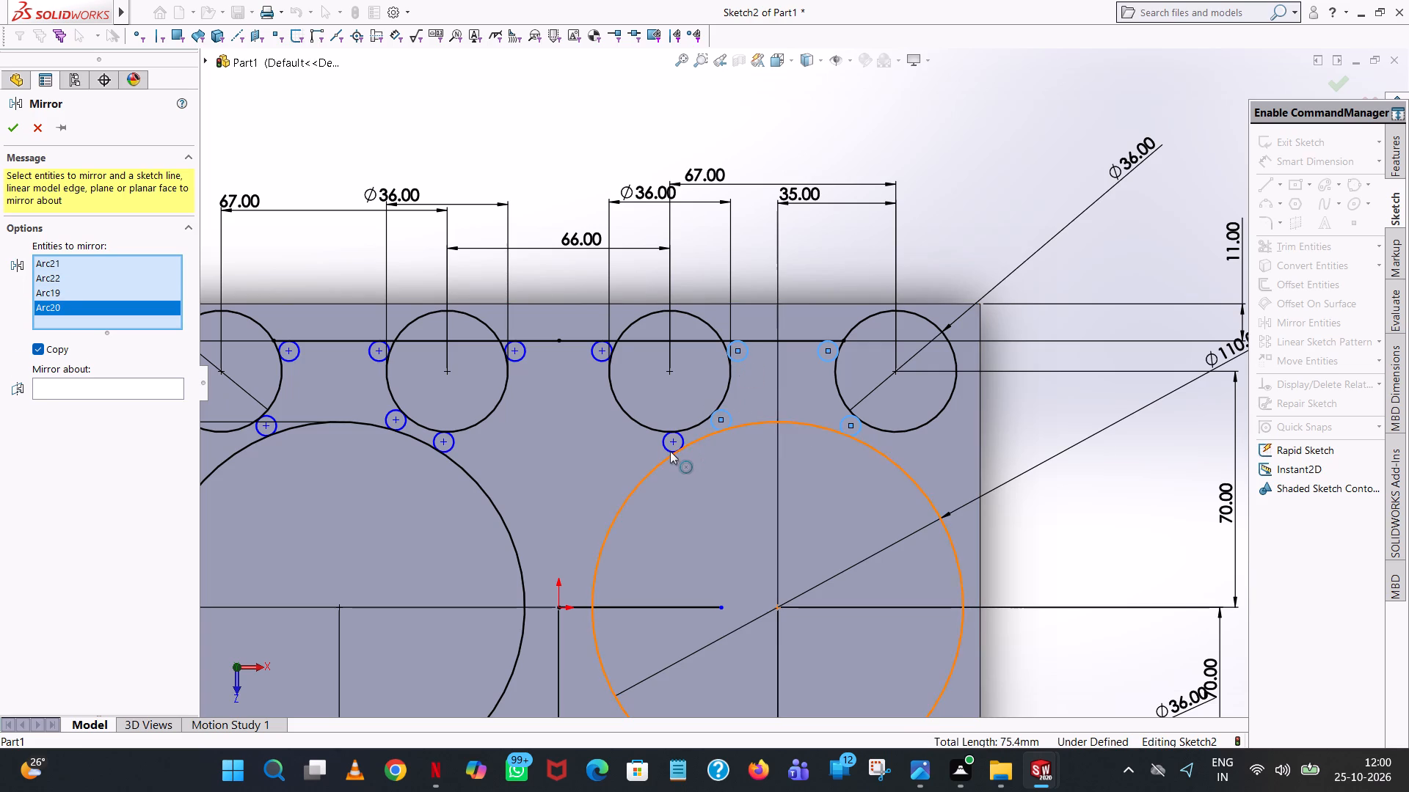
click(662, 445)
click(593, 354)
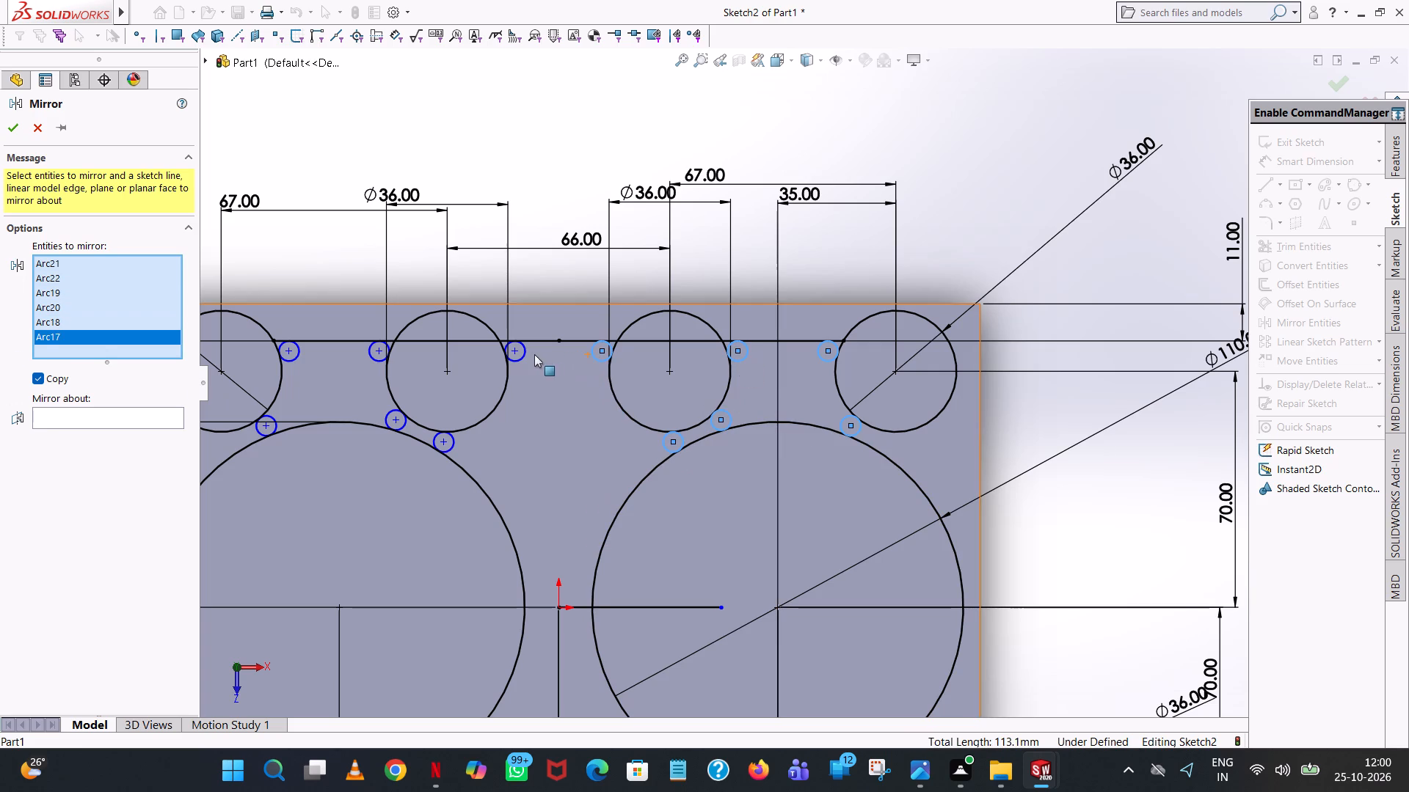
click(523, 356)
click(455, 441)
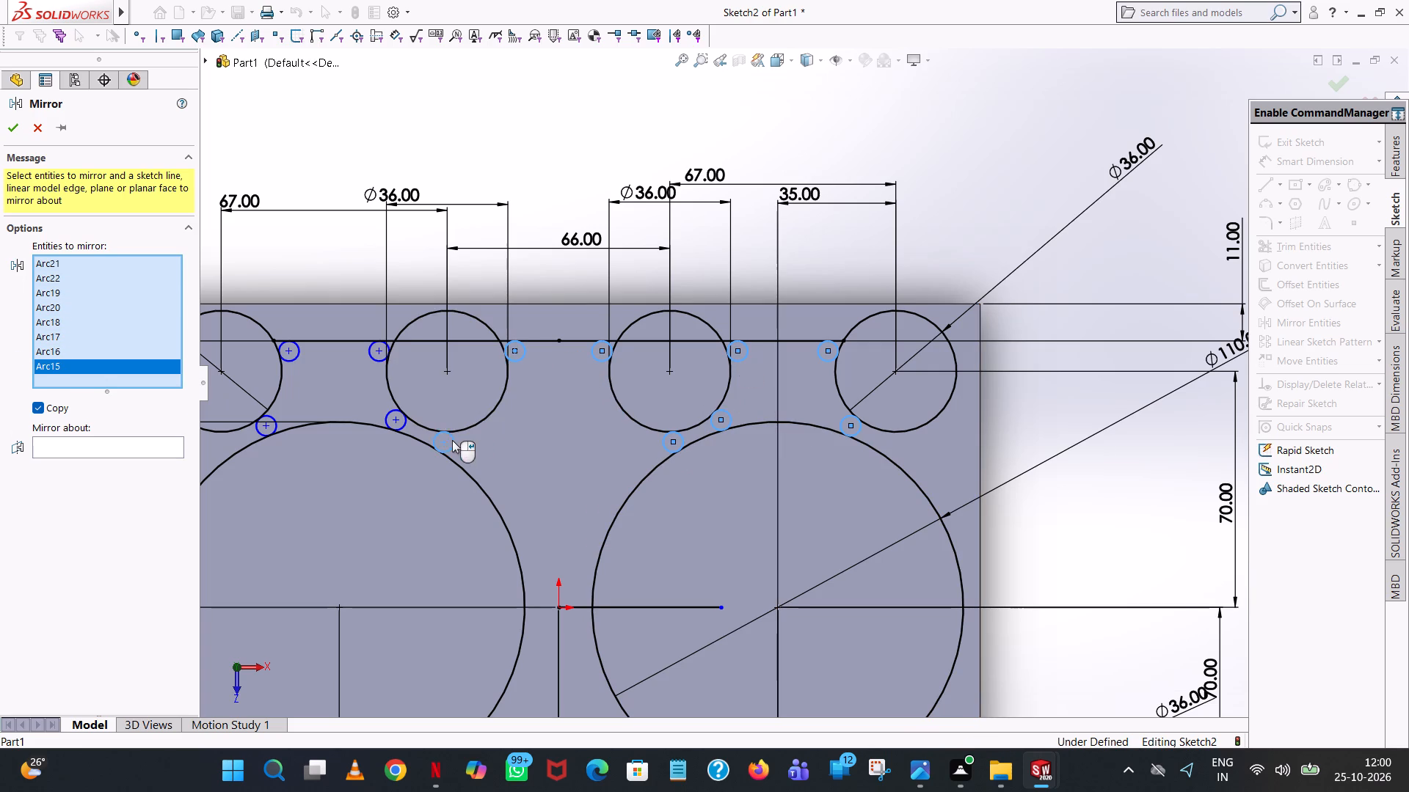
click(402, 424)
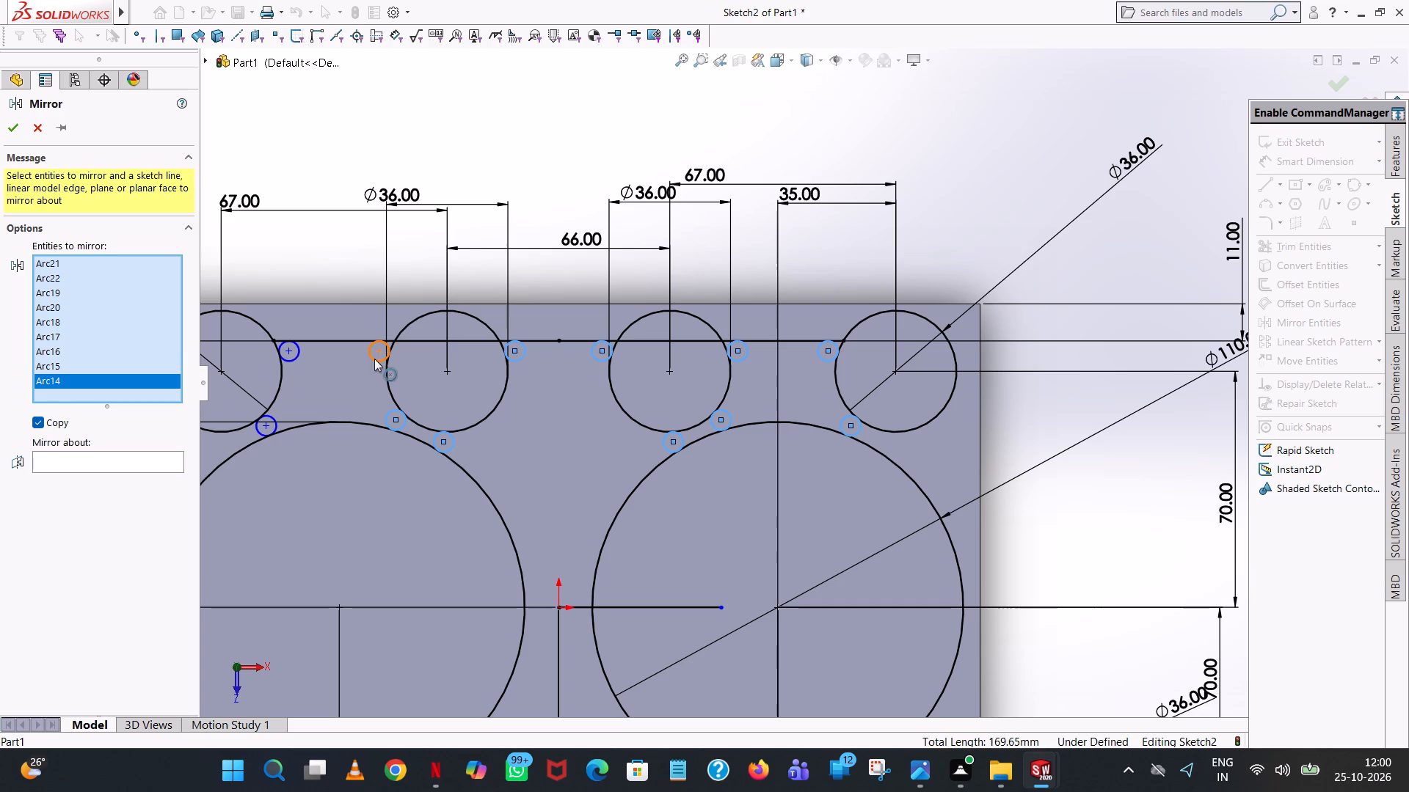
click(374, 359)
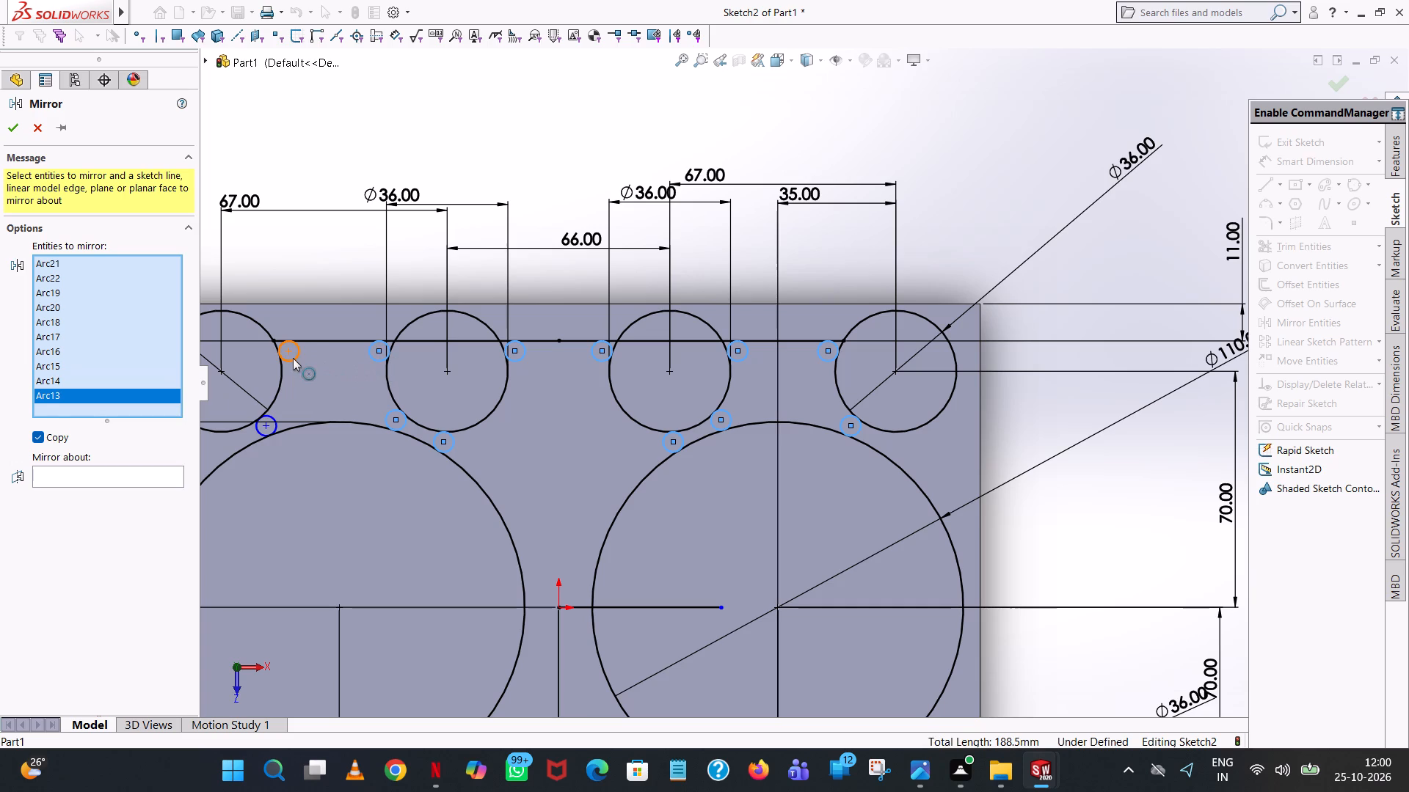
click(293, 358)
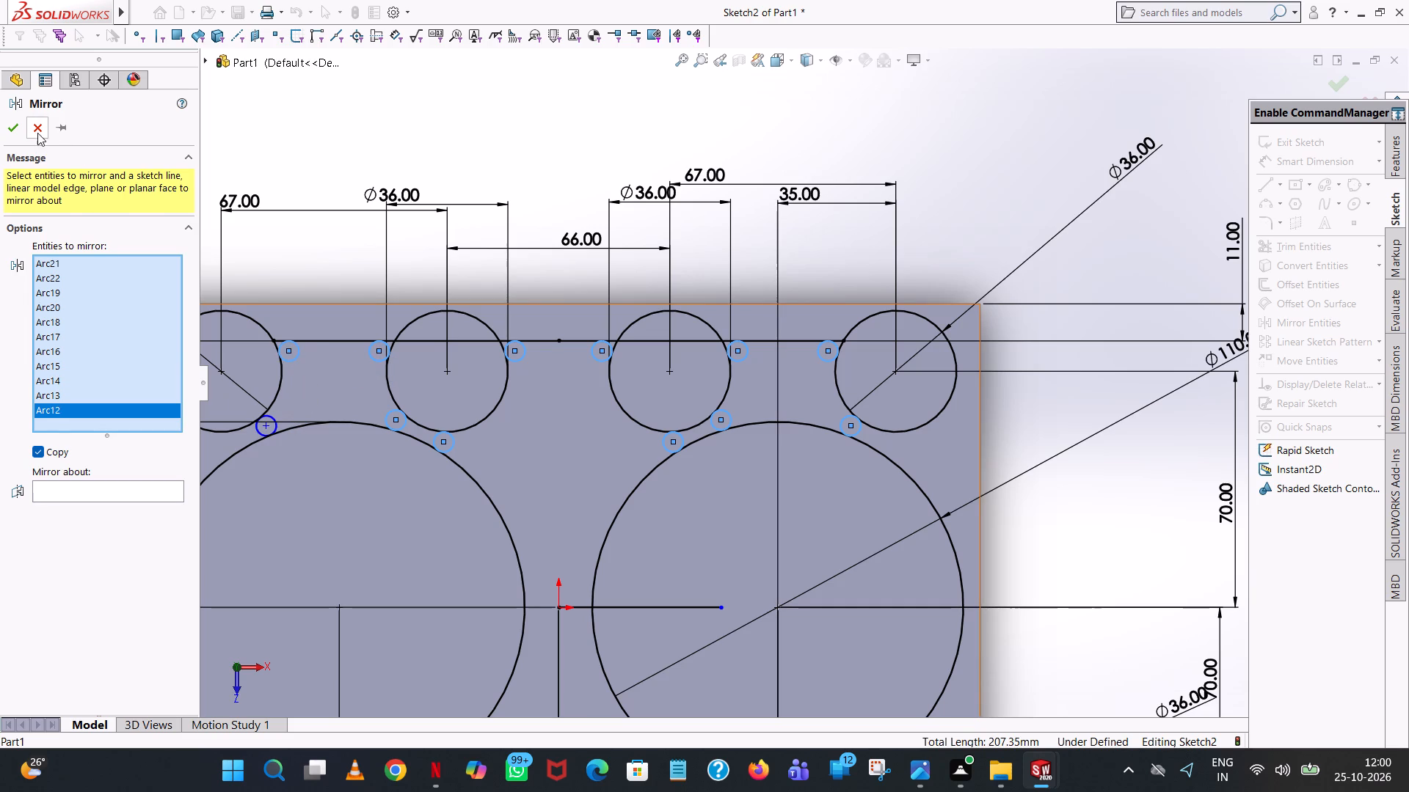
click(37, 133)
Trim the four 3 mm radius circles between the upper row's third and fourth small circles down to corner arcs.
click(1310, 248)
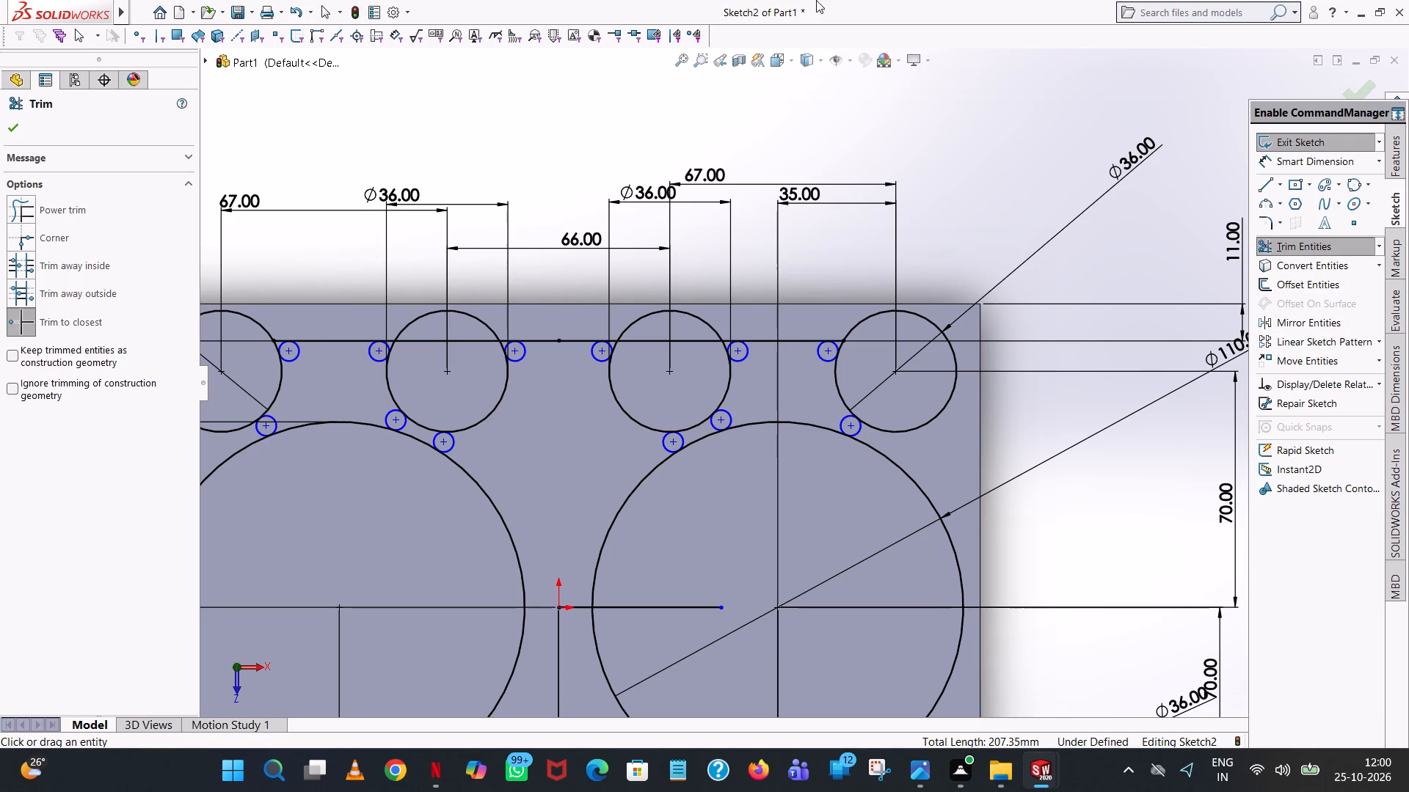
click(732, 414)
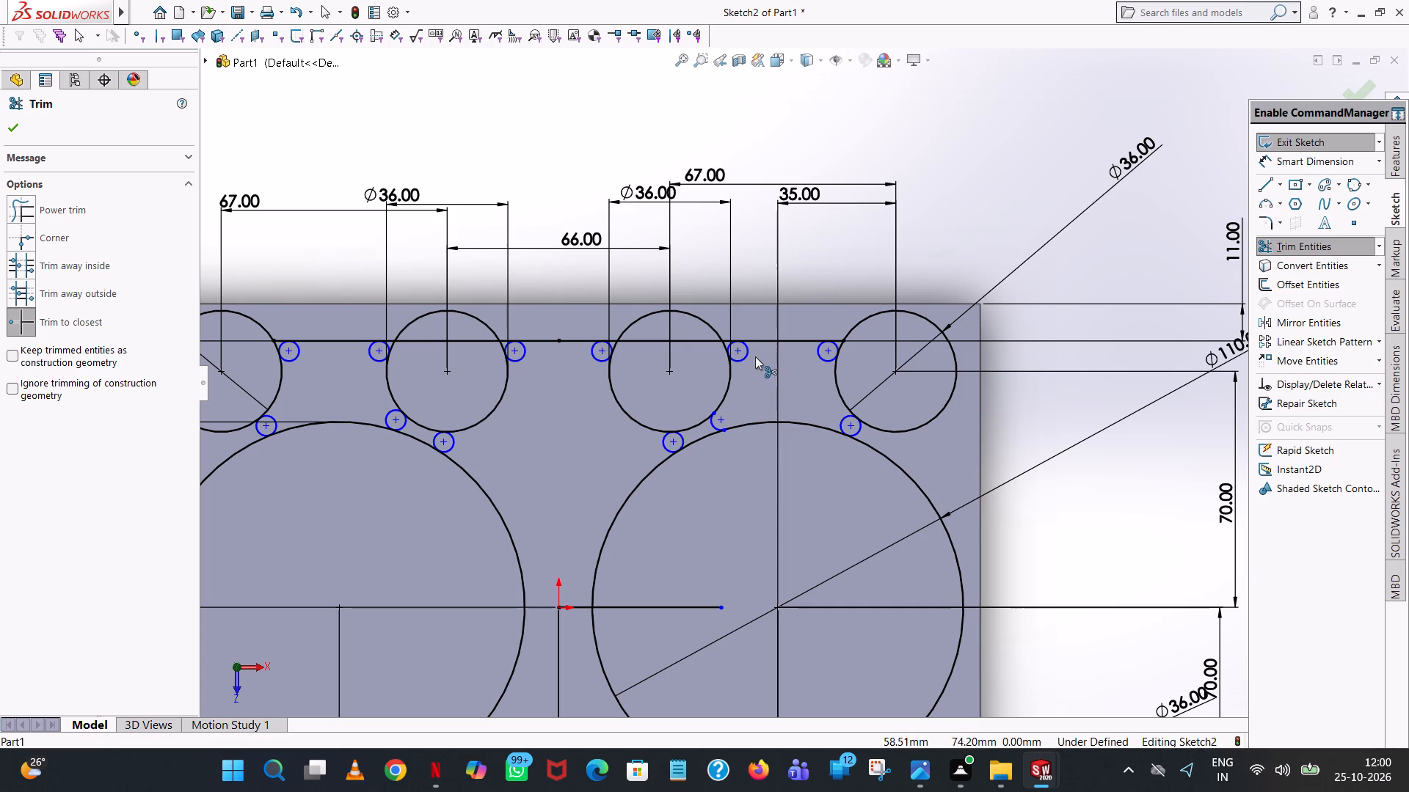
click(749, 353)
click(818, 356)
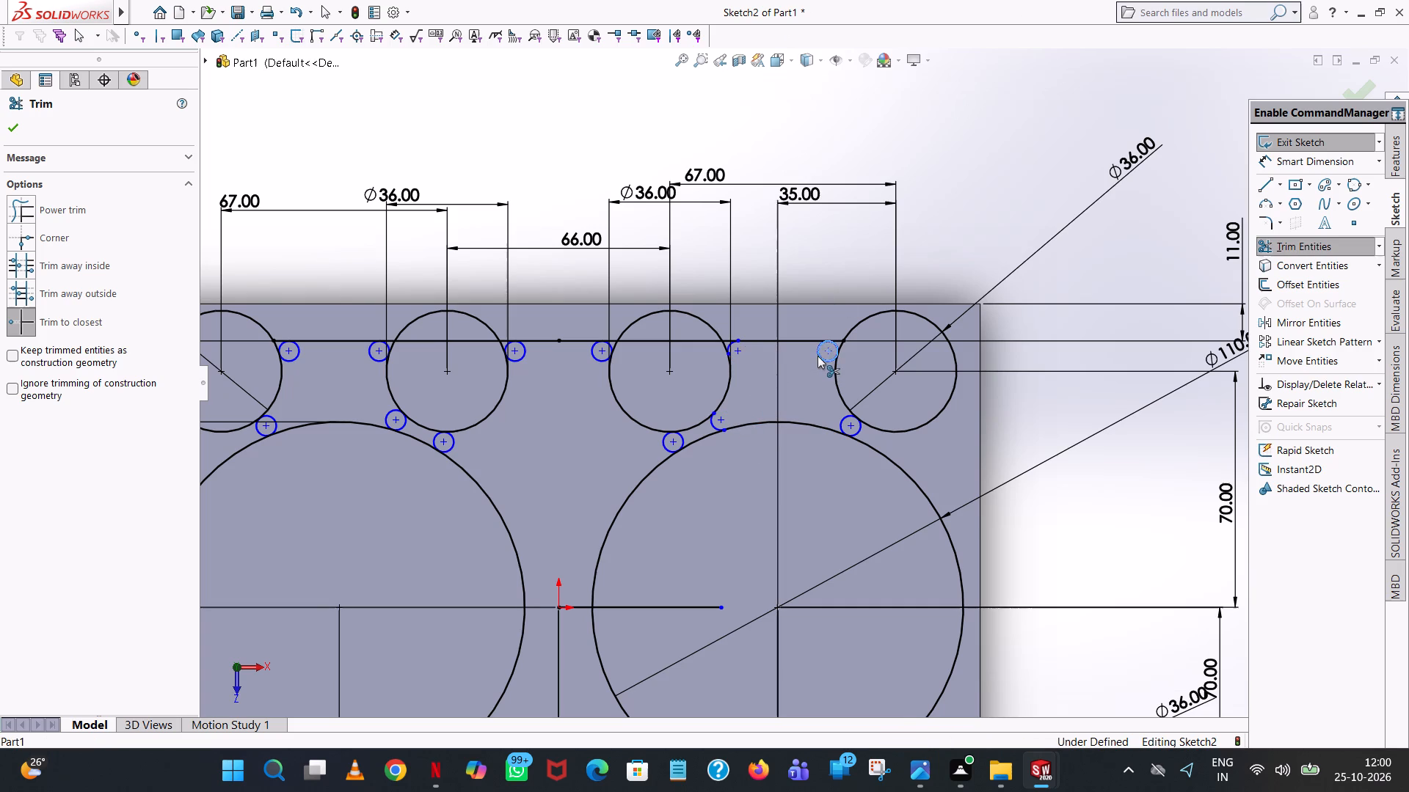
click(844, 418)
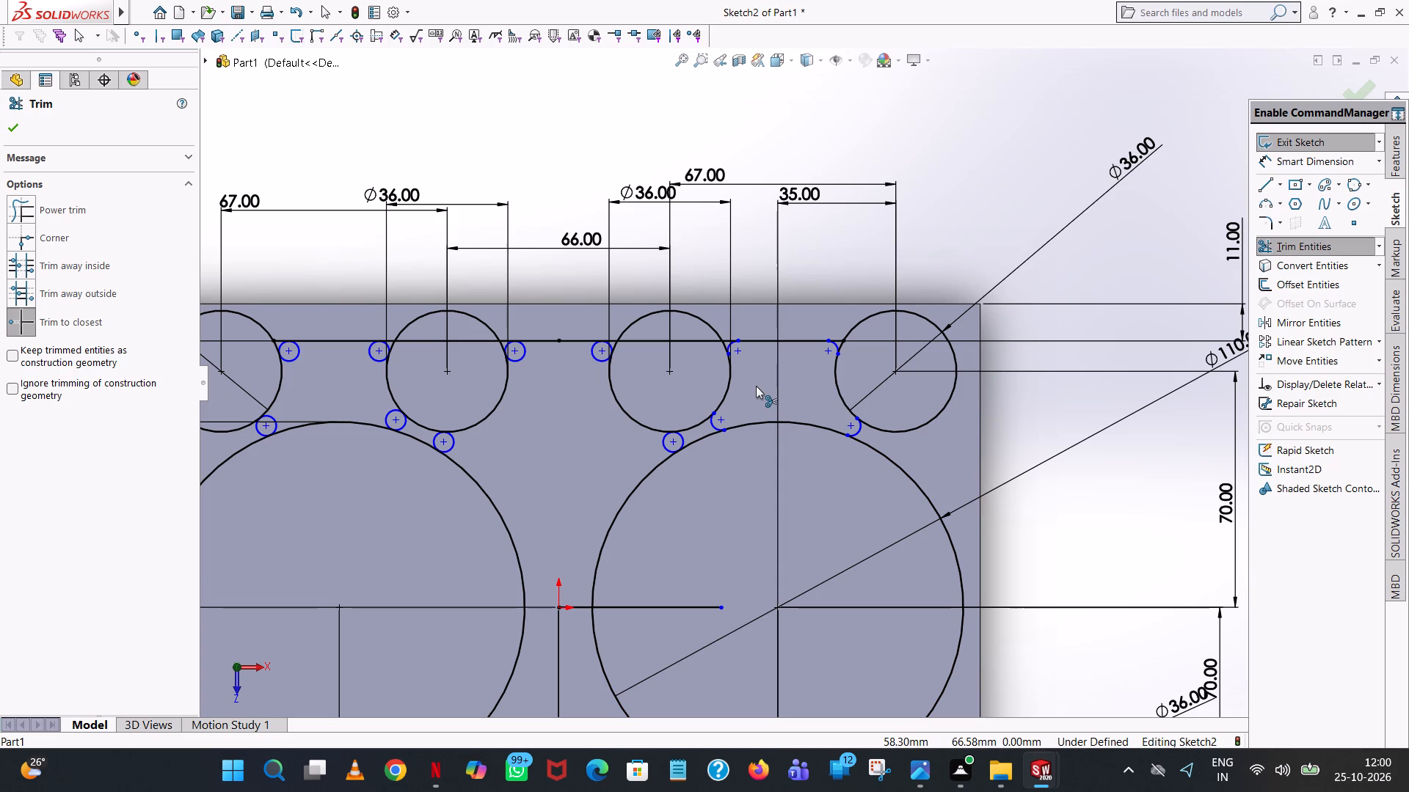
Trim the third small circle's lower arc and the four 3 mm radius circles between the second and third small circles to corner arcs.
click(693, 425)
click(663, 441)
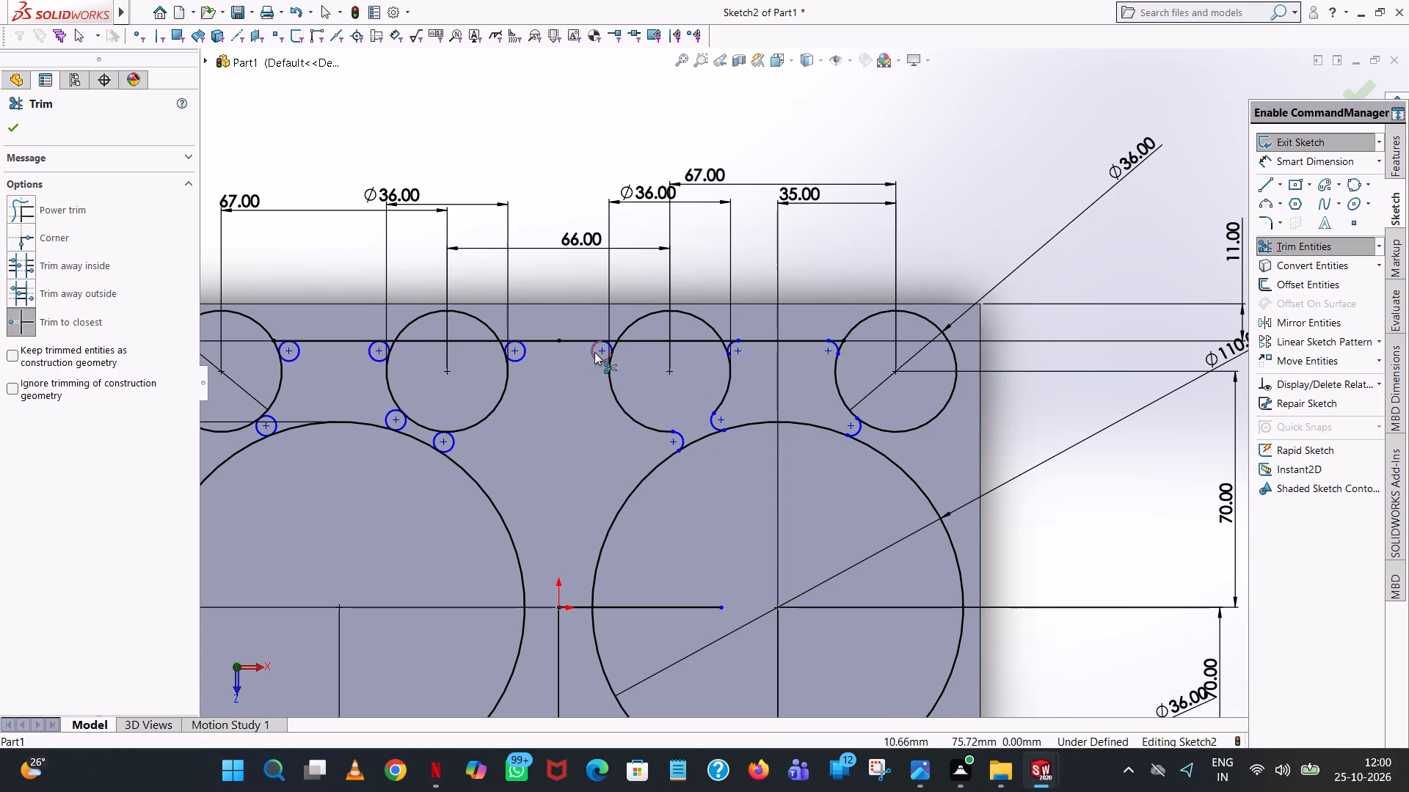
click(594, 352)
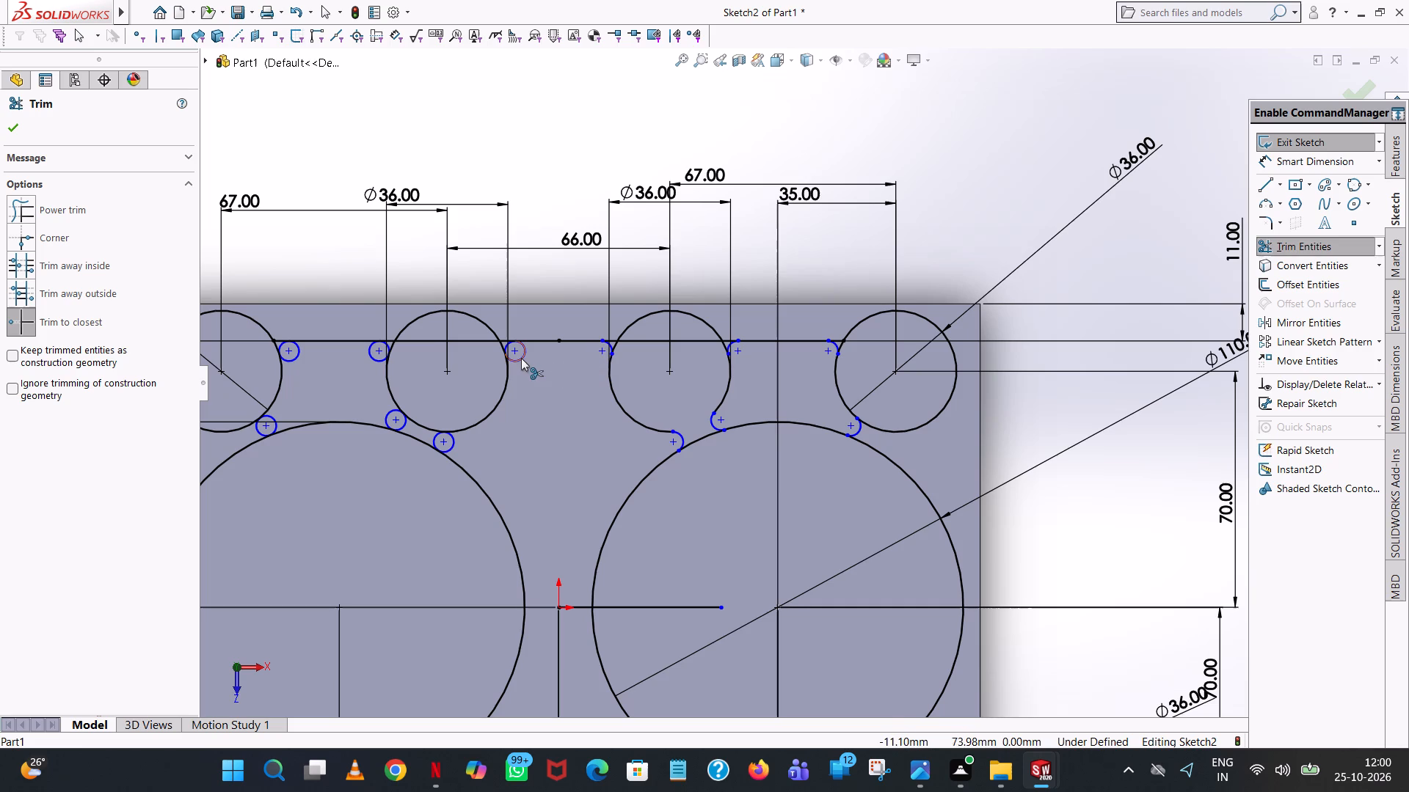
click(521, 358)
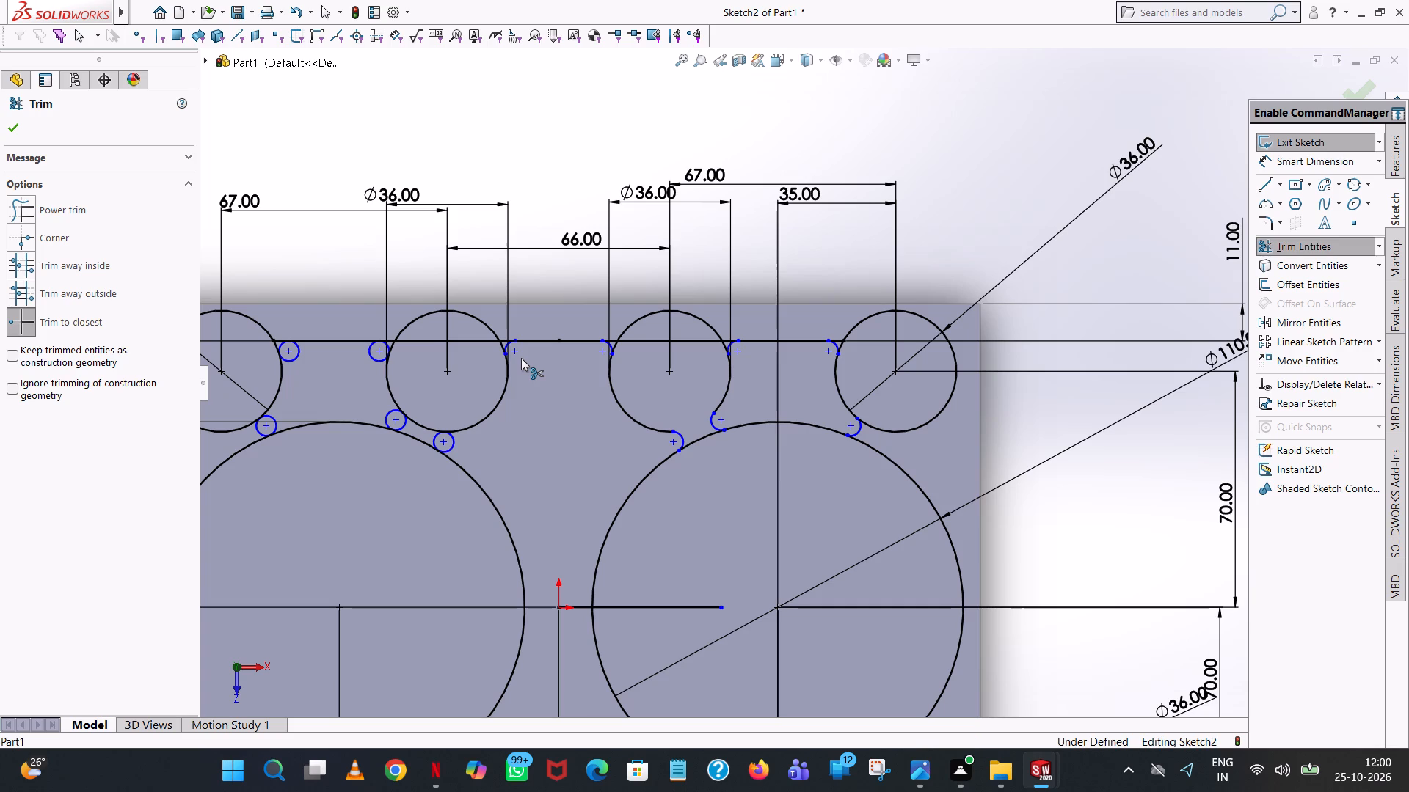
click(452, 440)
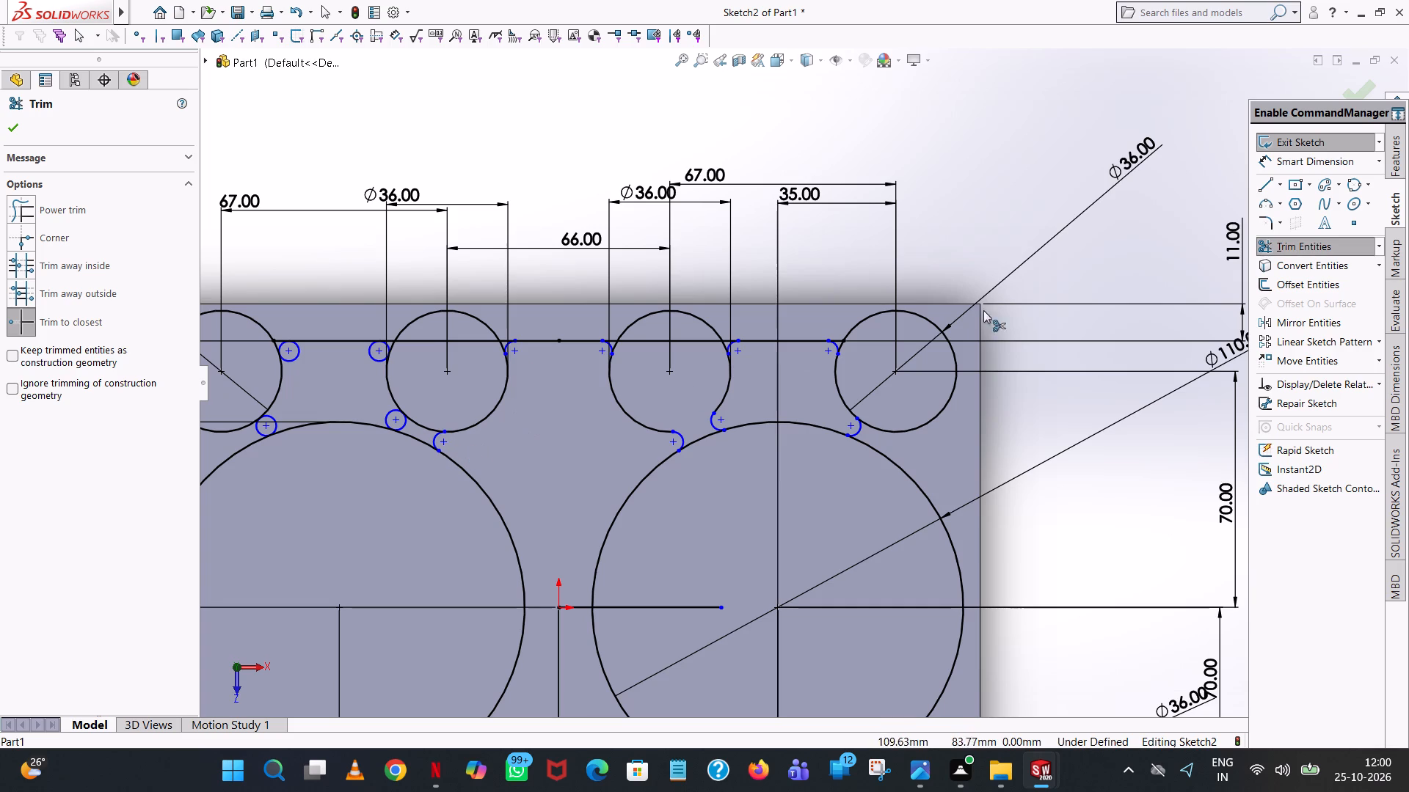
Trim the four 3 mm radius circles between the first and second small circles to corner arcs, plus the second small circle's lower arc.
click(391, 411)
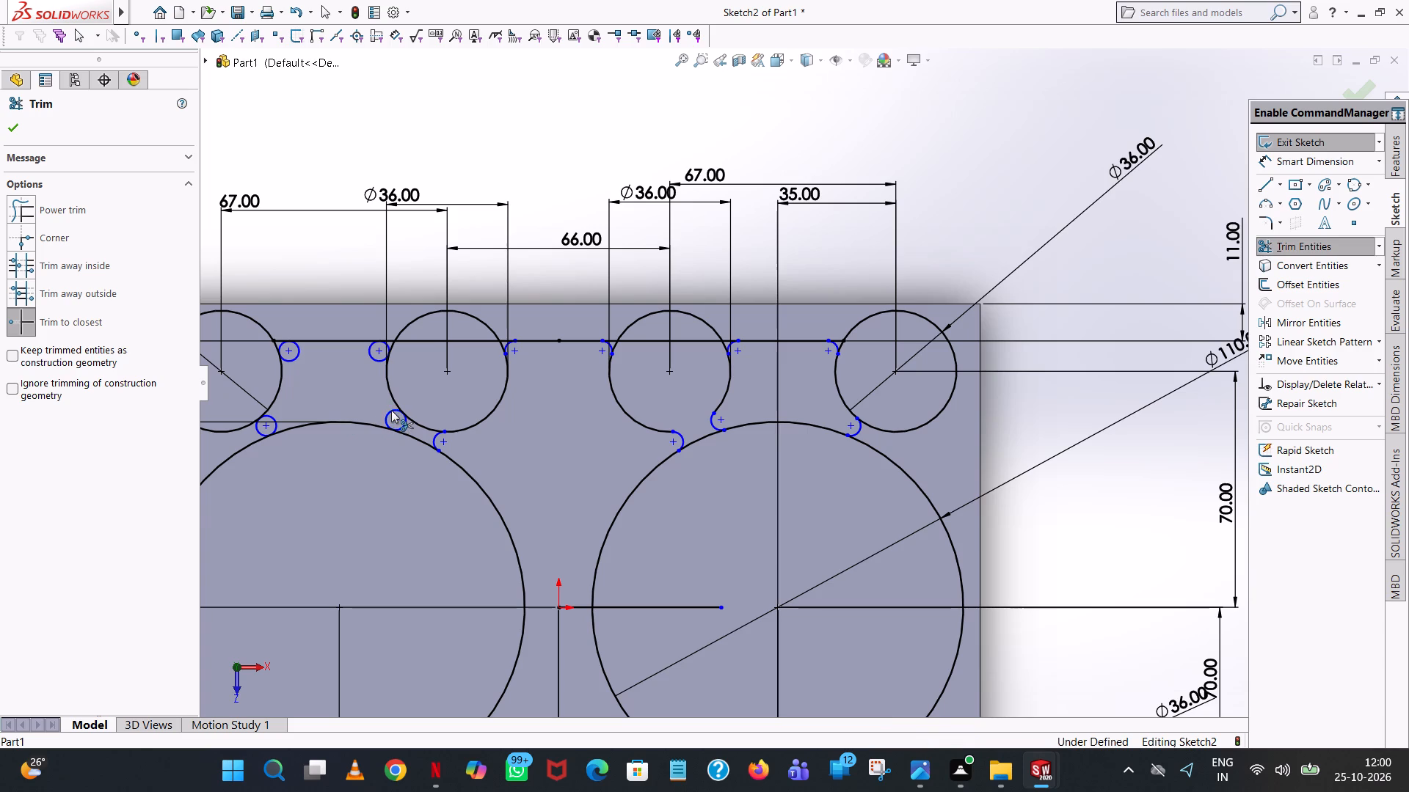
click(374, 356)
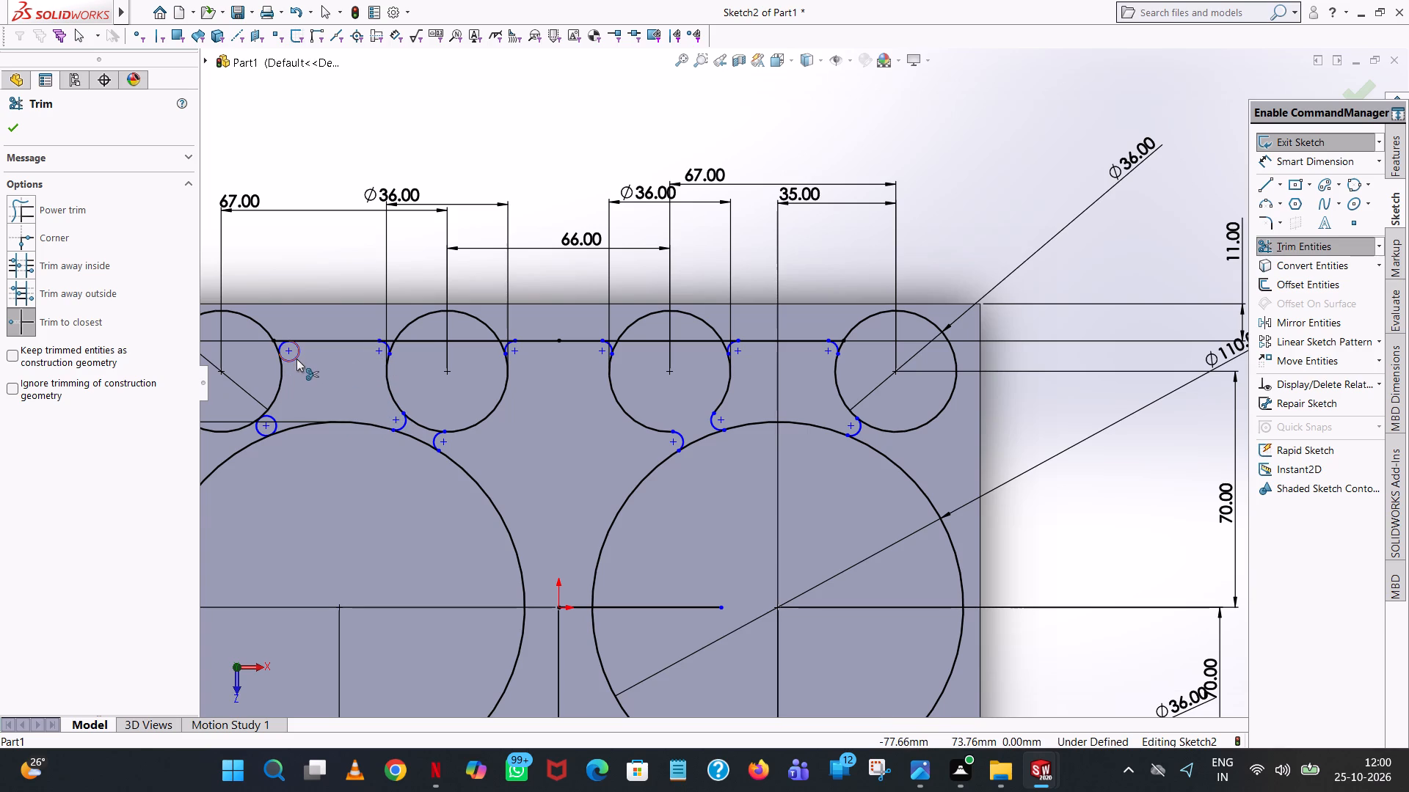
click(296, 359)
click(274, 419)
scroll(296, 404, up, 3)
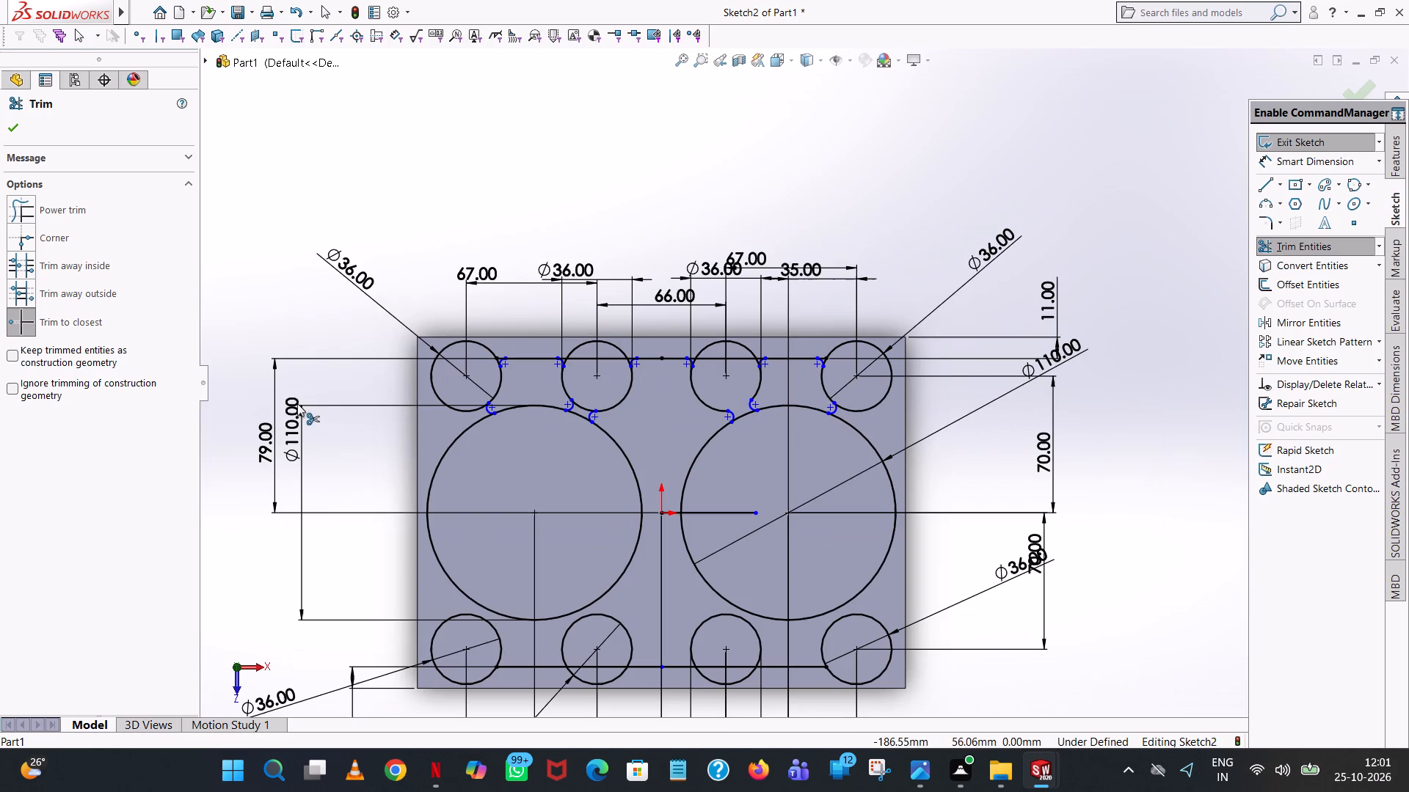
scroll(788, 398, down, 2)
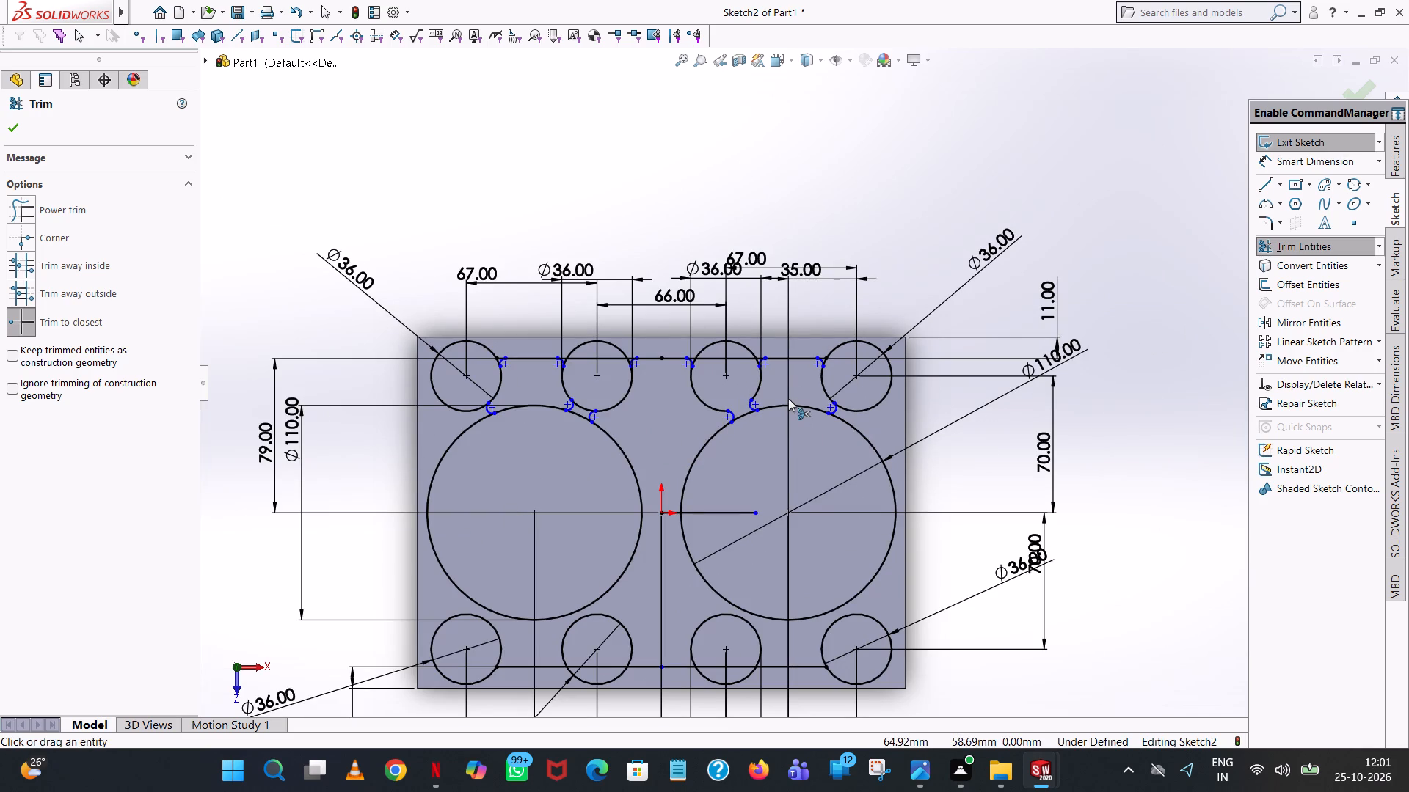
scroll(788, 398, down, 3)
click(259, 413)
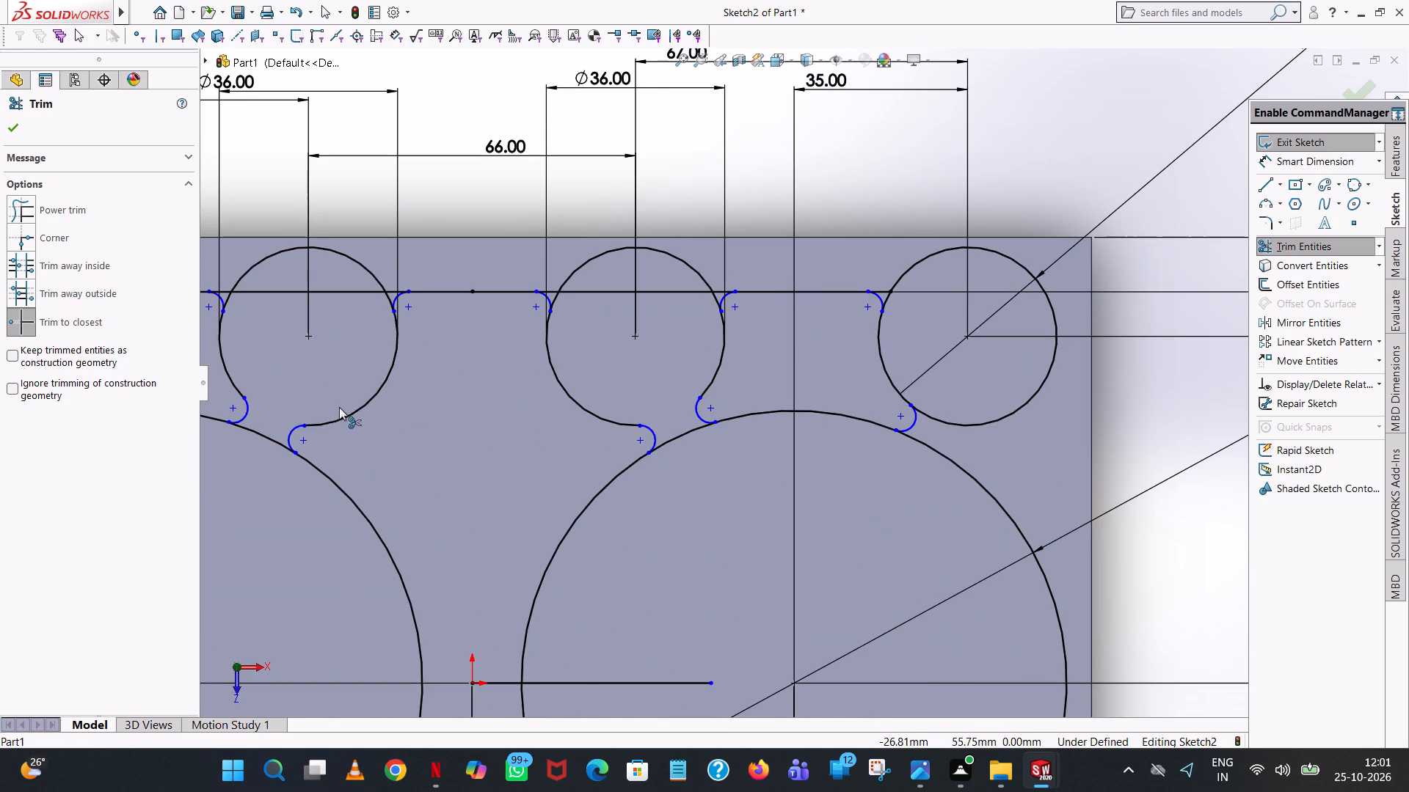
Trim away the outer arcs of the upper row's first and second small circles.
scroll(341, 405, up, 2)
scroll(246, 389, up, 2)
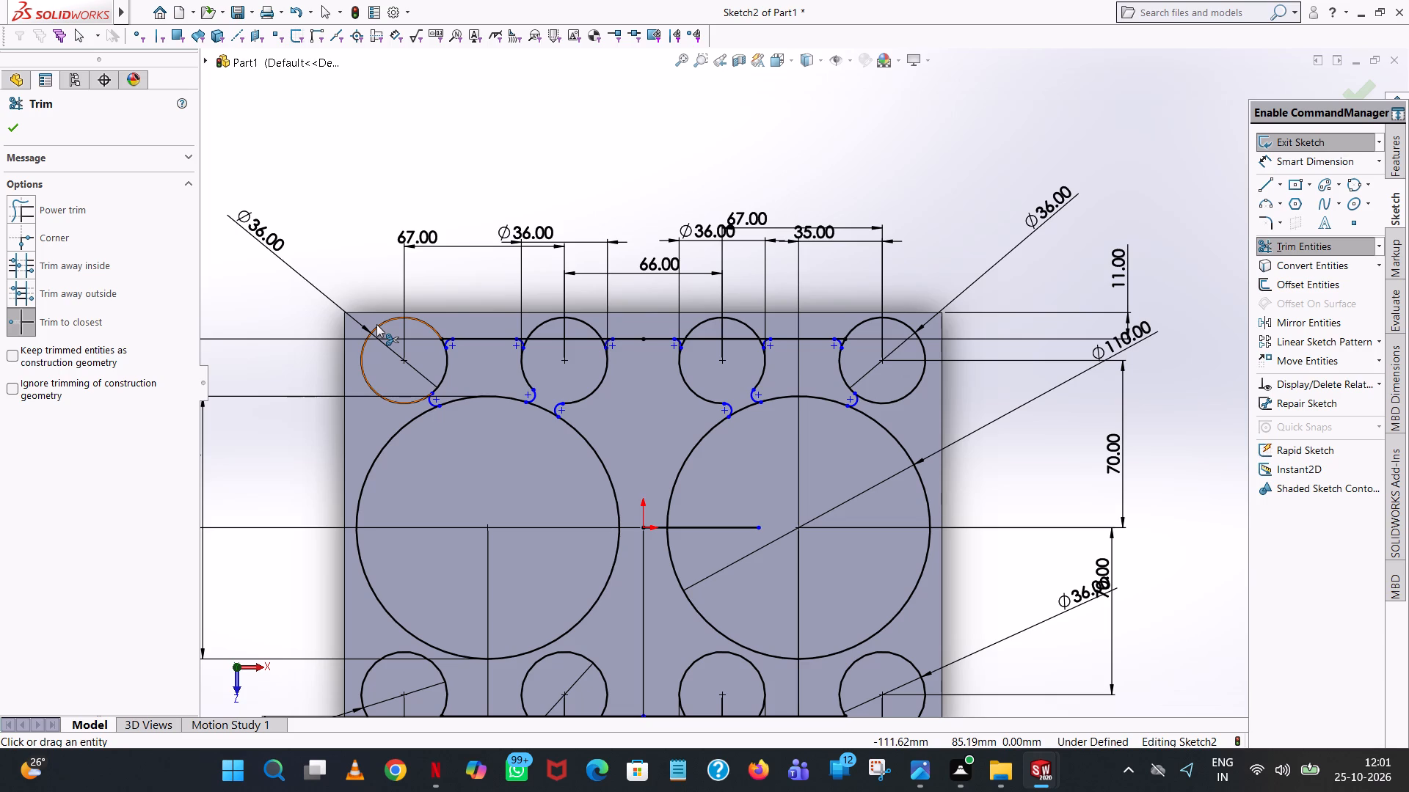
click(376, 324)
click(580, 318)
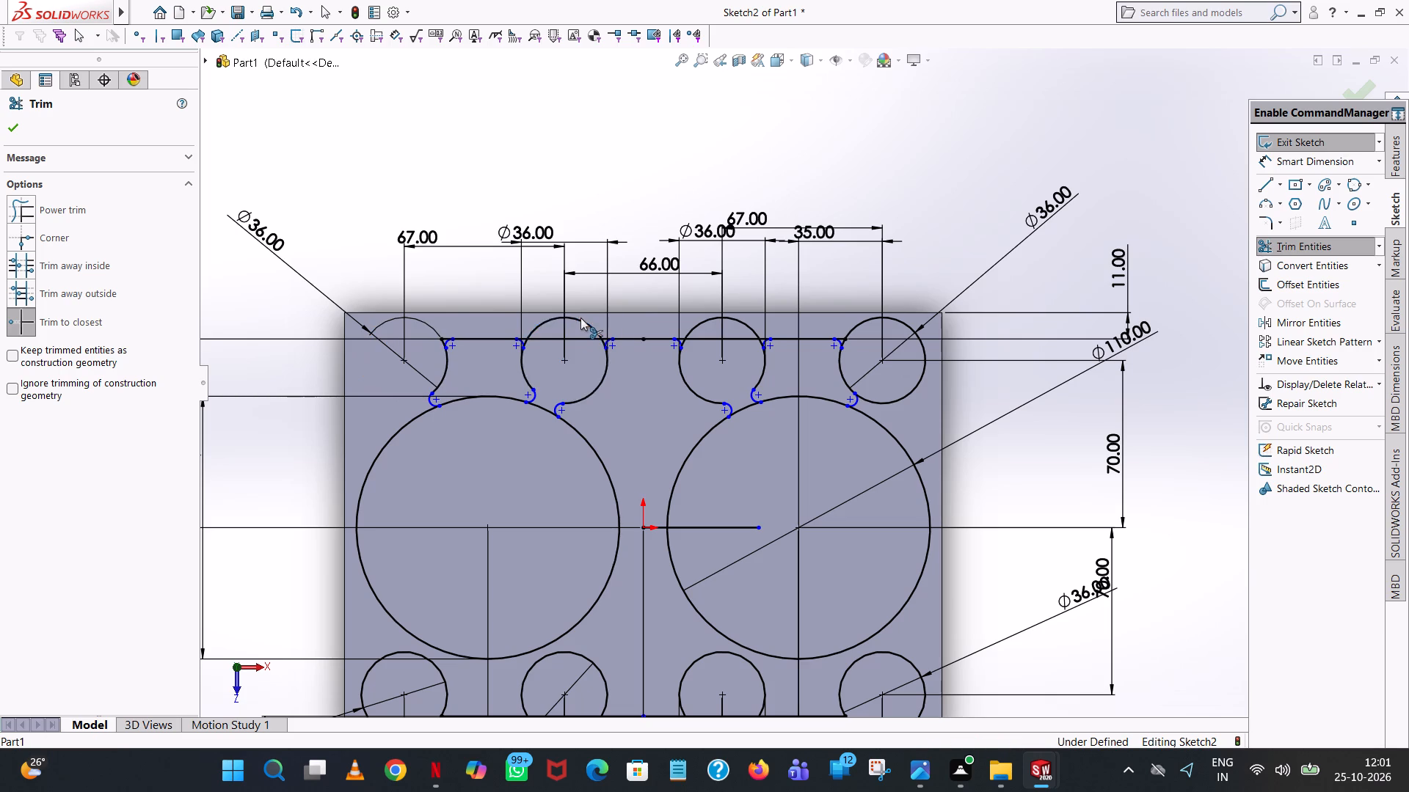
Trim the leftover line stubs beside both upper corner arcs between the first and second small circles, plus the first circle's arc stub.
scroll(524, 351, down, 9)
scroll(614, 329, down, 5)
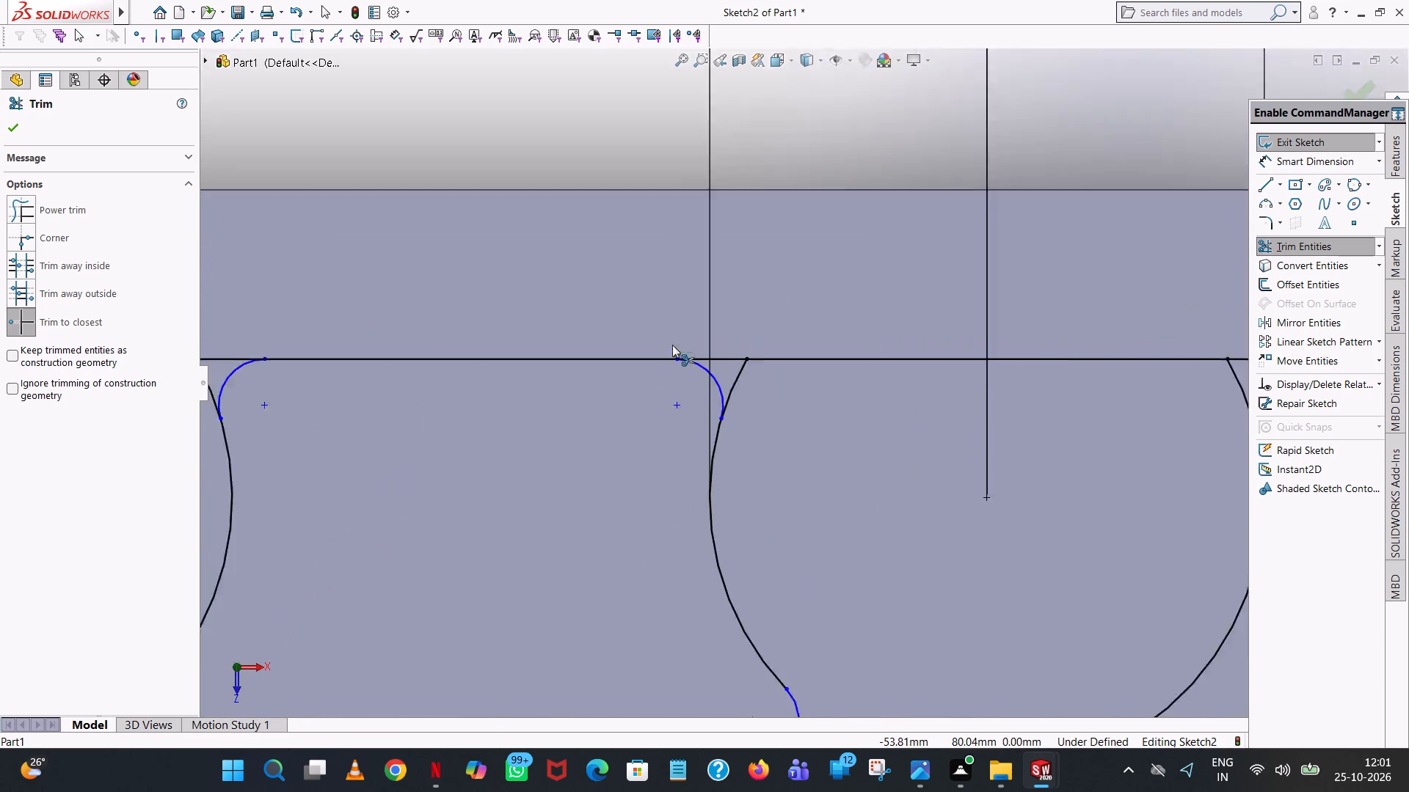
scroll(672, 345, down, 1)
click(758, 370)
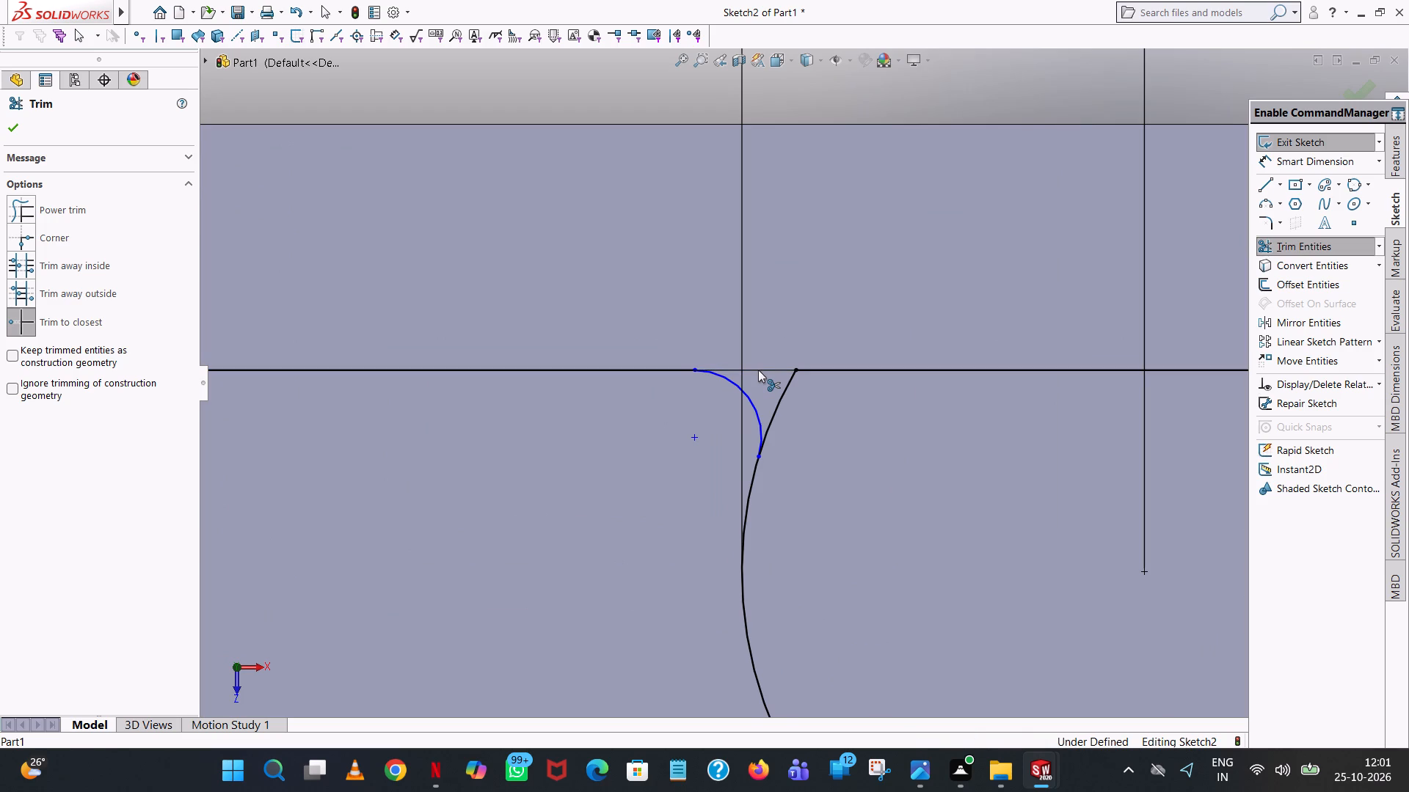
double_click(758, 370)
scroll(660, 368, up, 5)
scroll(462, 384, up, 3)
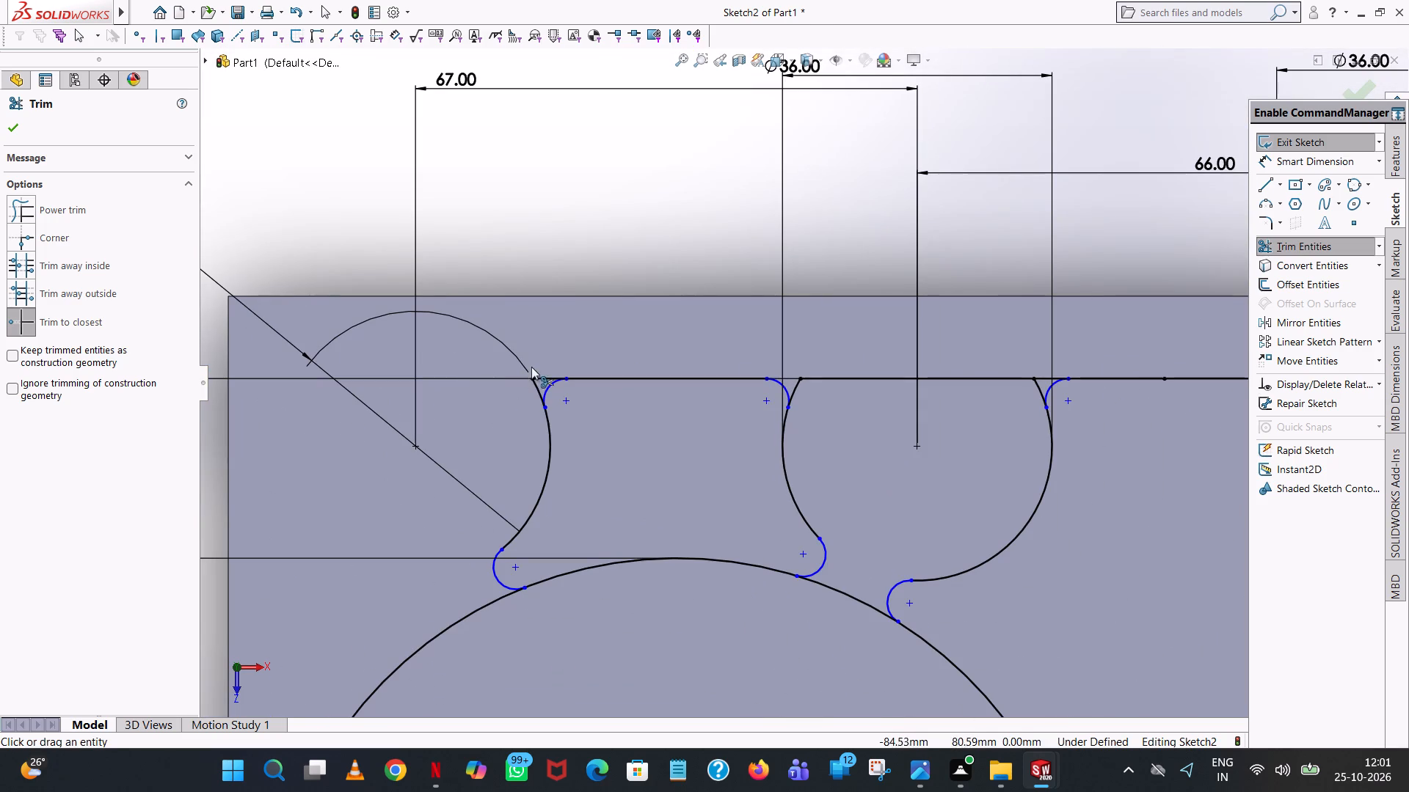
click(542, 377)
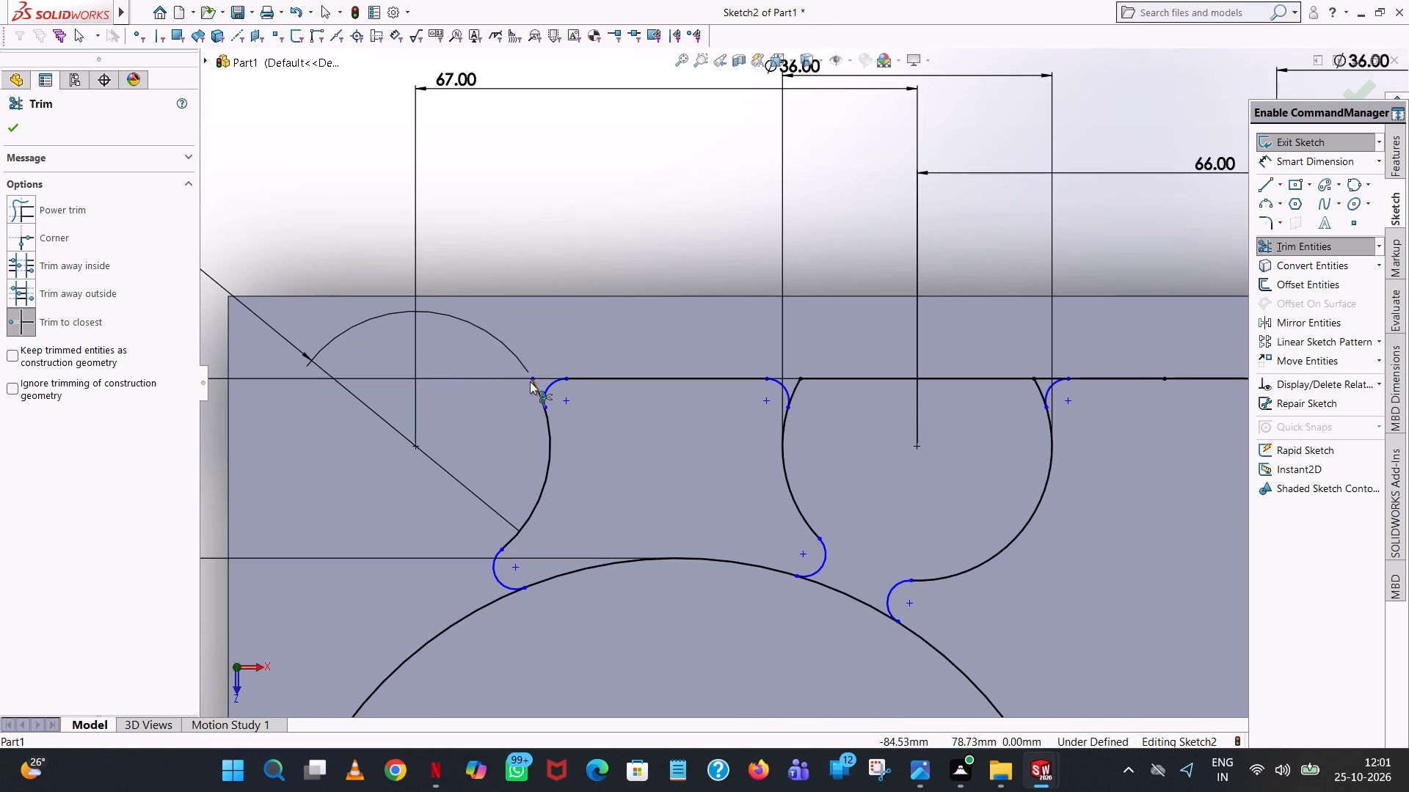
click(530, 381)
Trim the second small circle's upper-left arc stub and the horizontal line segment spanning that circle.
scroll(583, 523, down, 2)
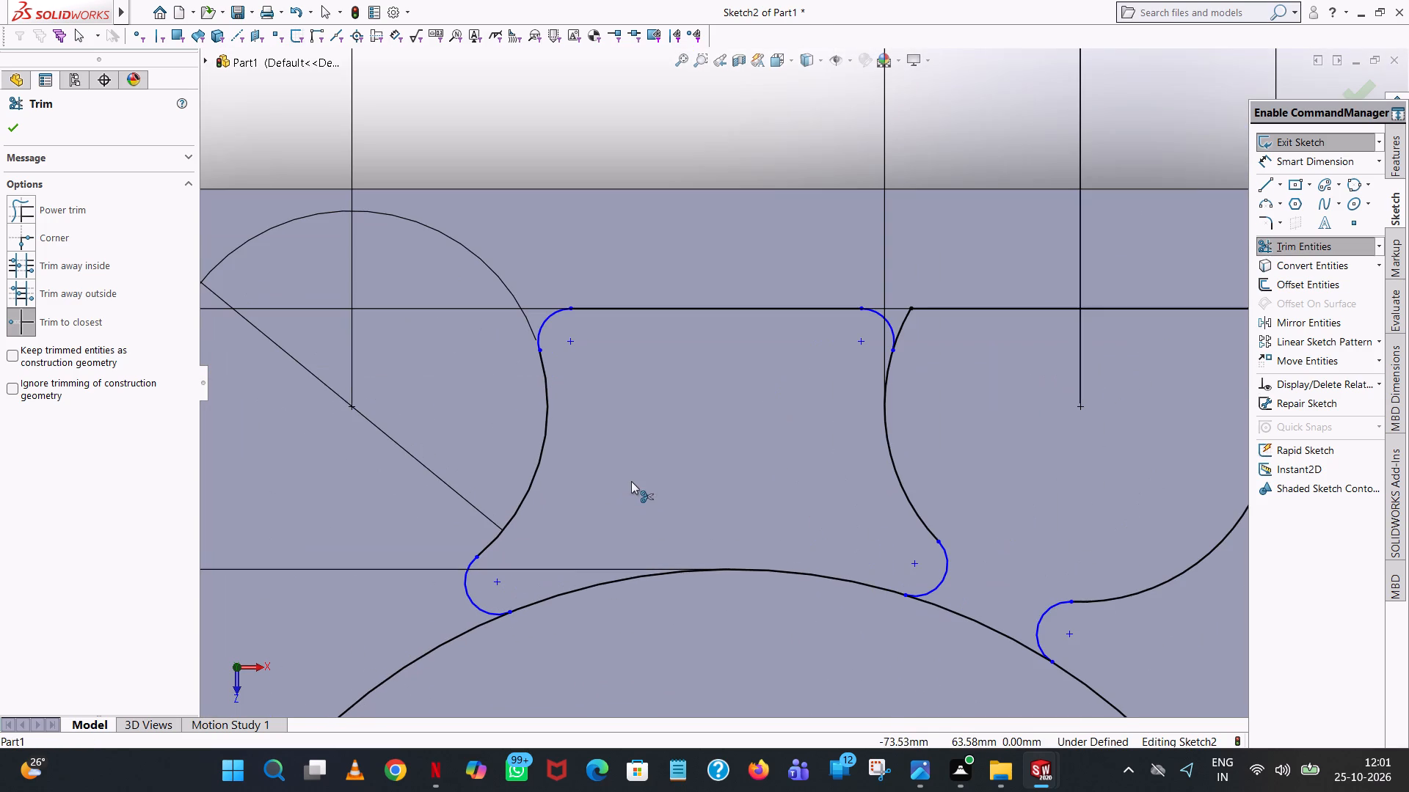
scroll(727, 425, up, 1)
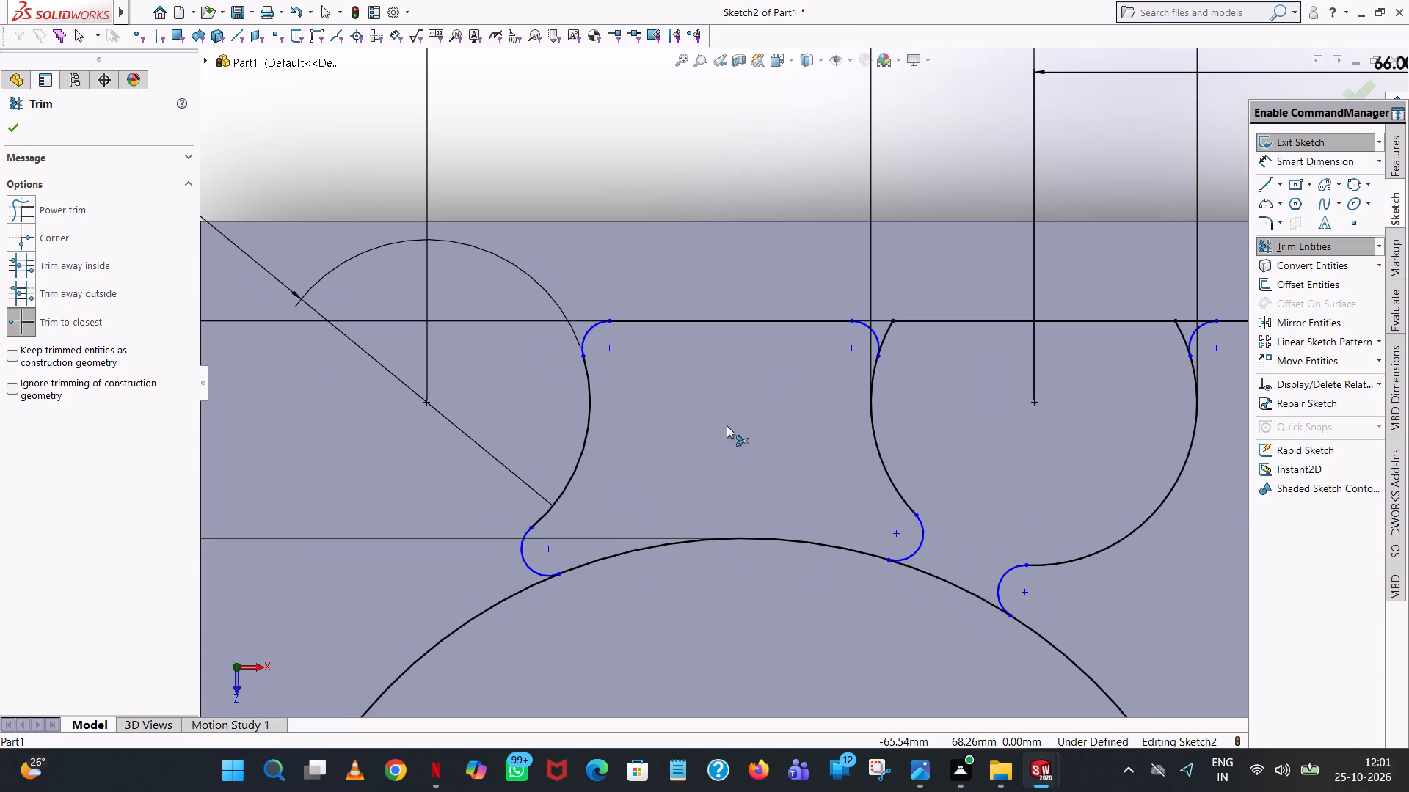
click(890, 329)
click(909, 318)
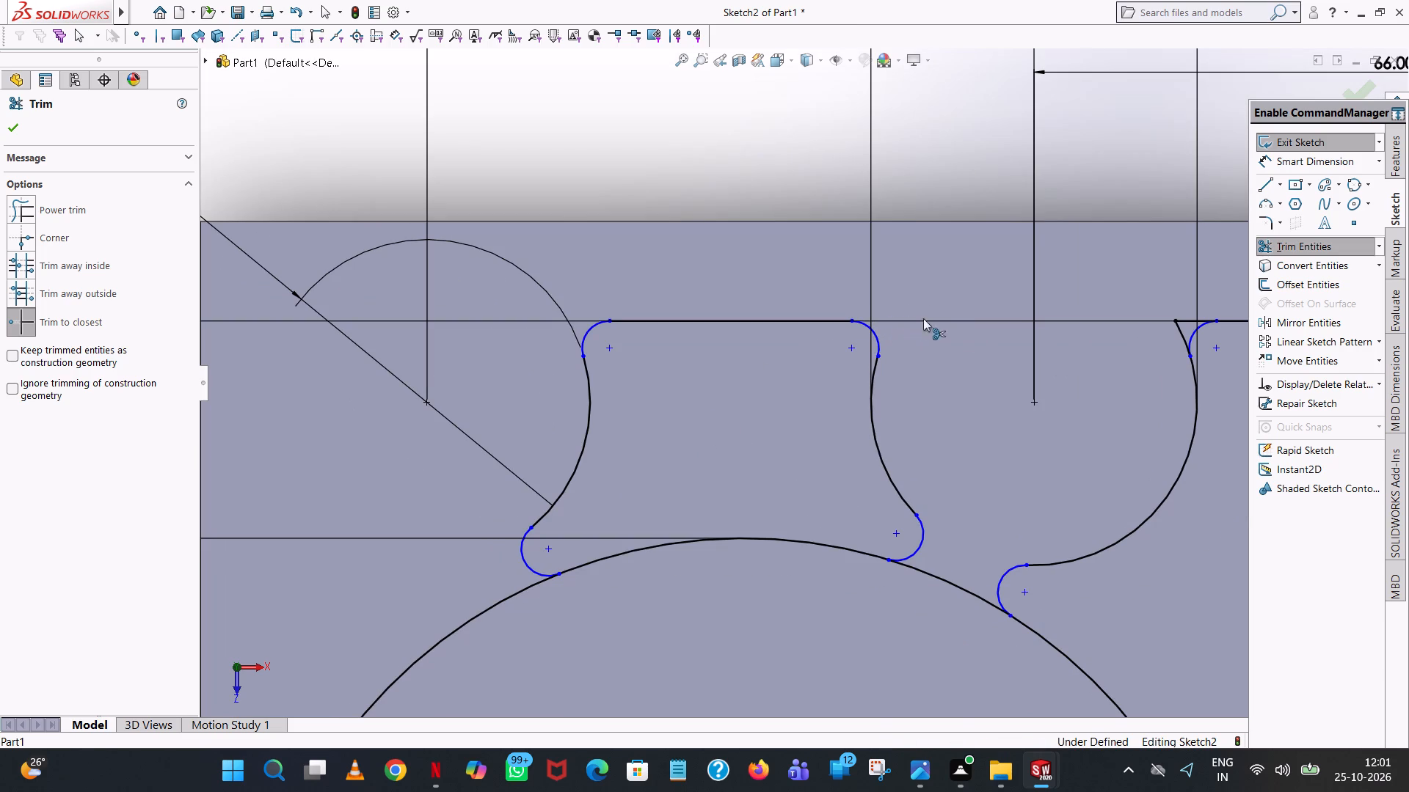
click(1022, 329)
double_click(1029, 369)
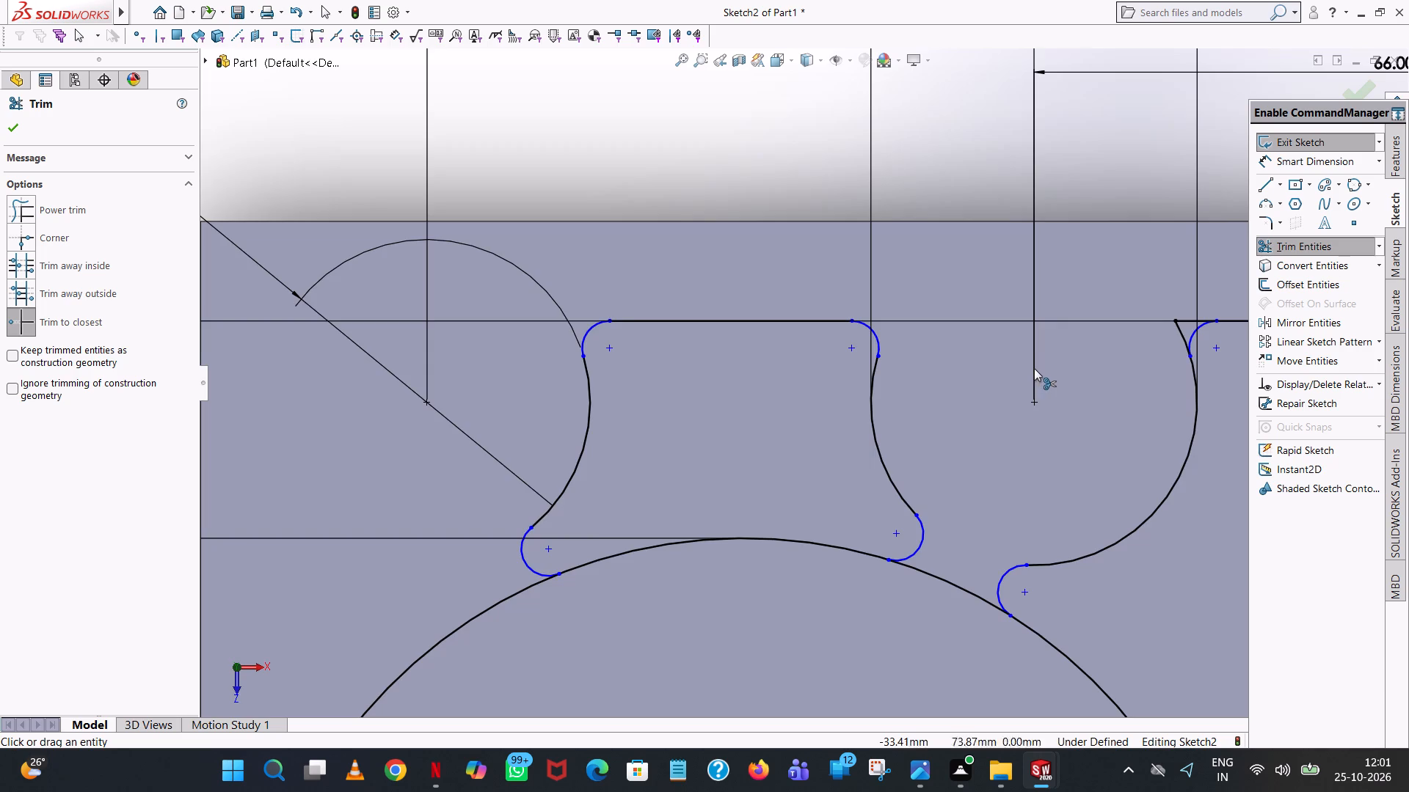
Trim the second small circle's upper-right arc stub and the adjoining horizontal line stub.
scroll(1034, 369, up, 3)
scroll(1096, 352, down, 4)
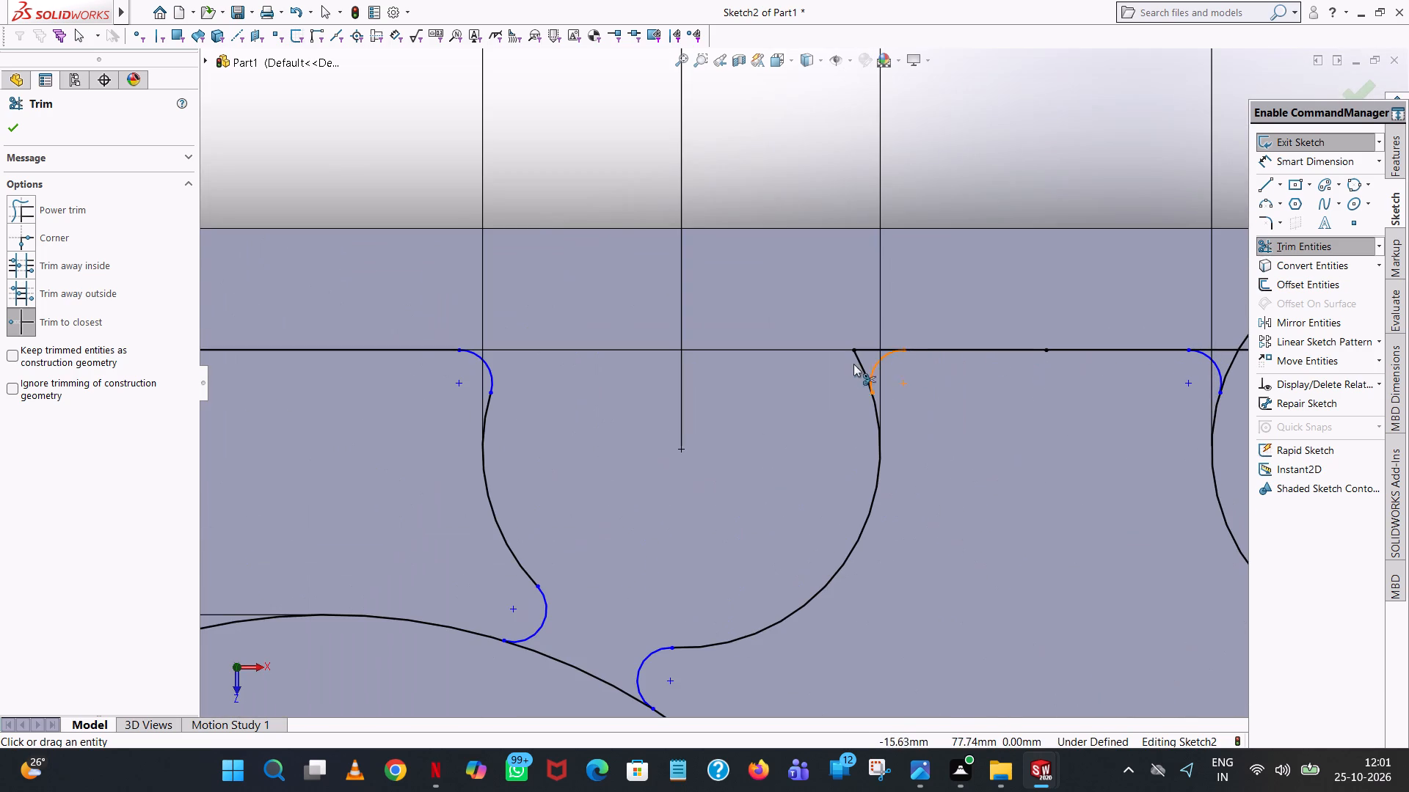
click(856, 357)
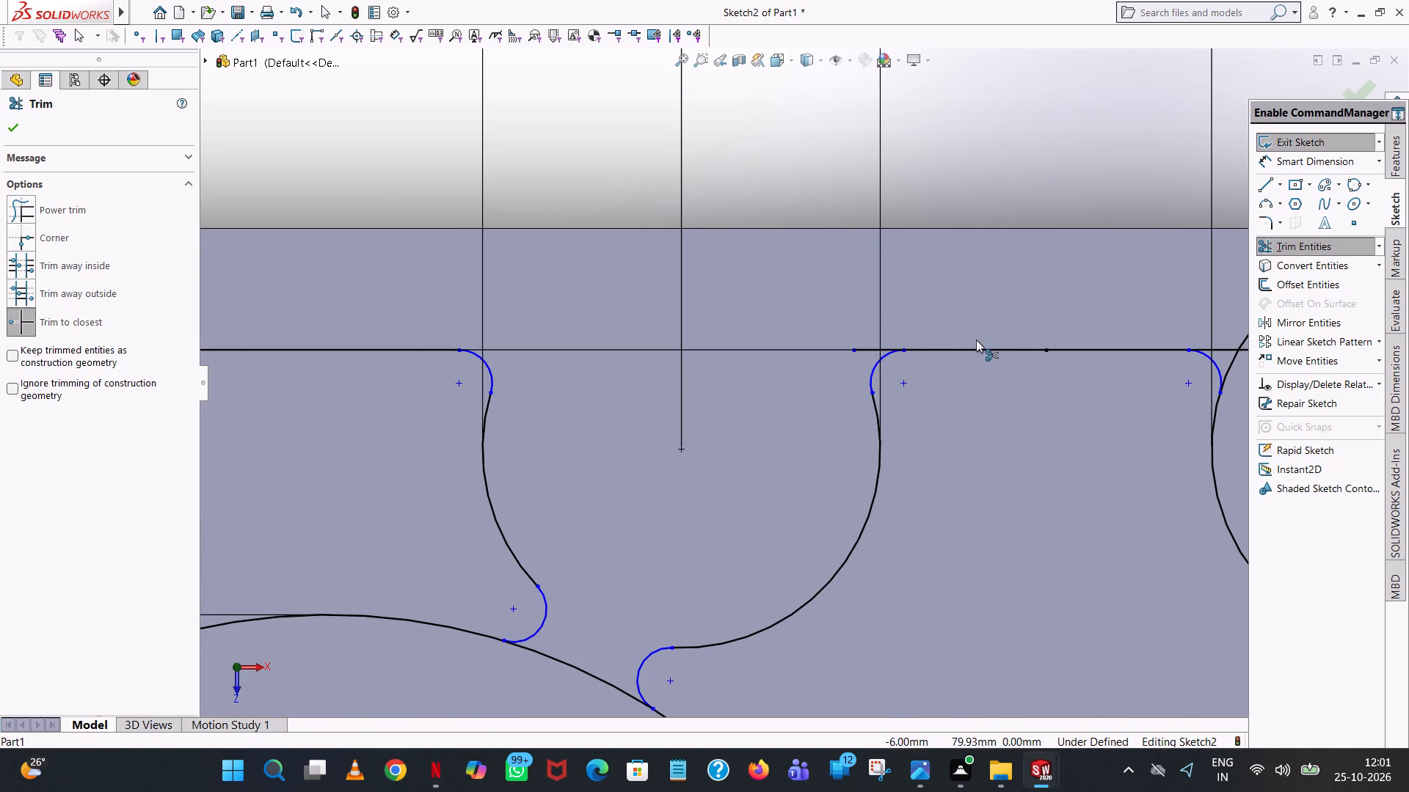
click(870, 349)
click(870, 349)
Trim the upper row's third small circle's outer arc, its upper-left arc stub and the horizontal line segment spanning the circle.
scroll(1093, 408, up, 3)
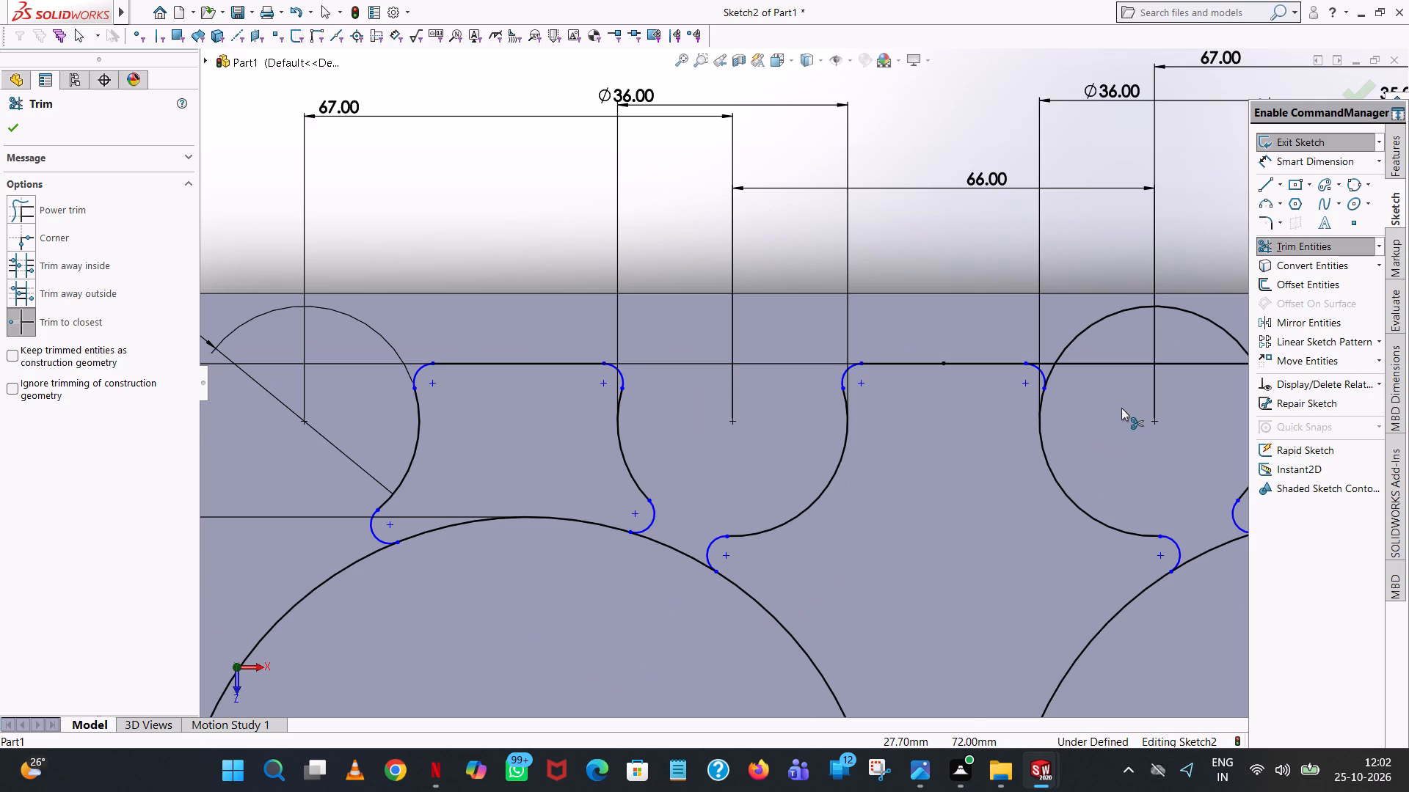
click(1102, 316)
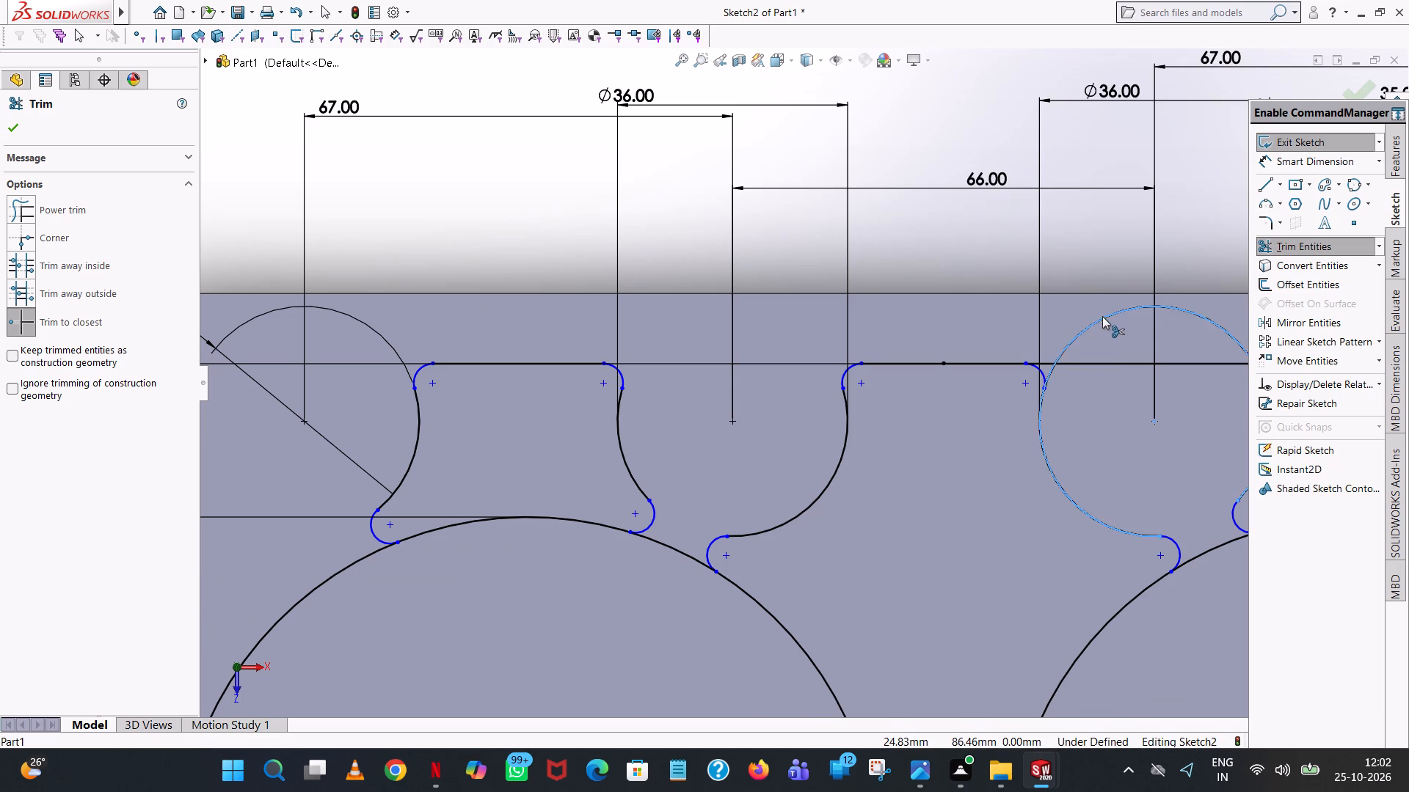
click(1053, 368)
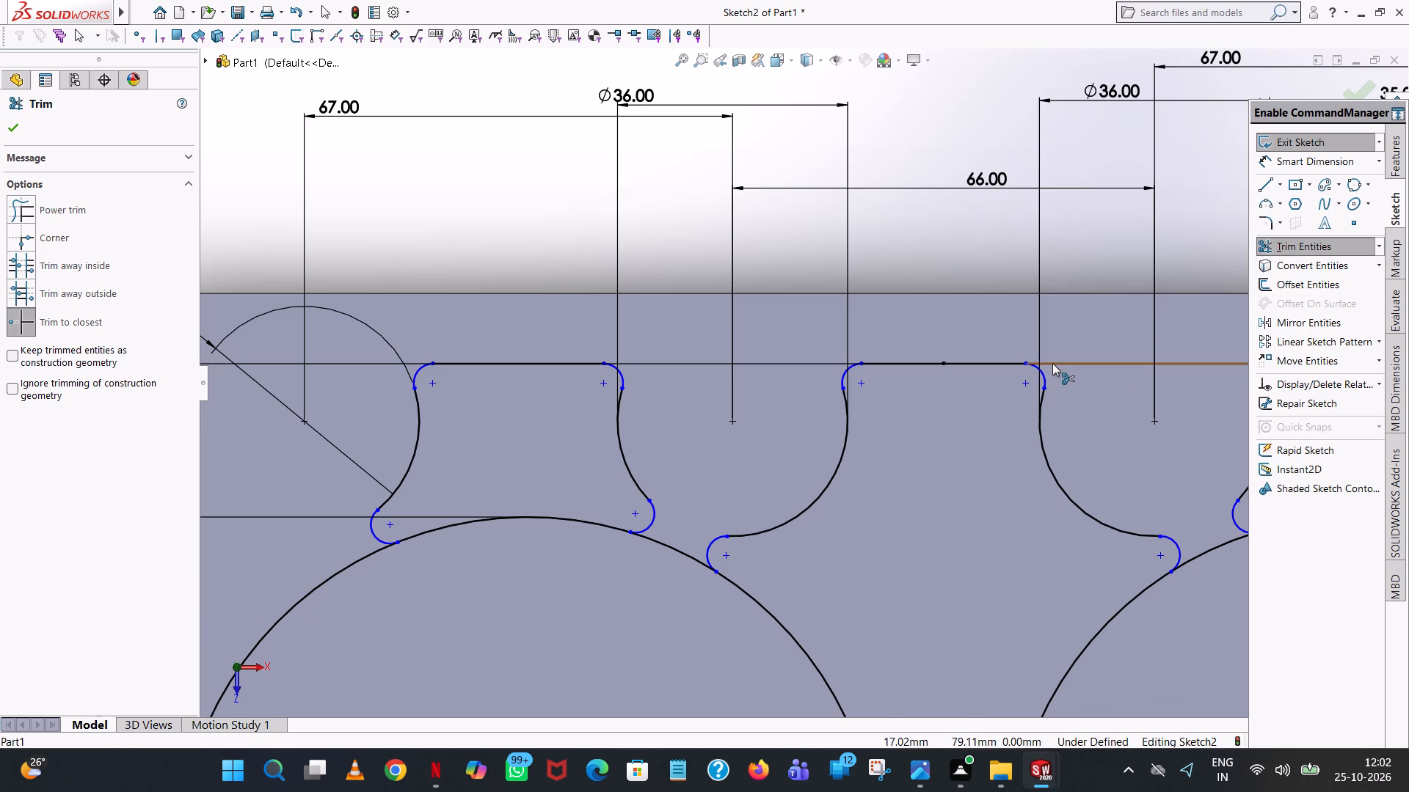
click(1052, 362)
double_click(1056, 365)
click(1093, 367)
click(1099, 367)
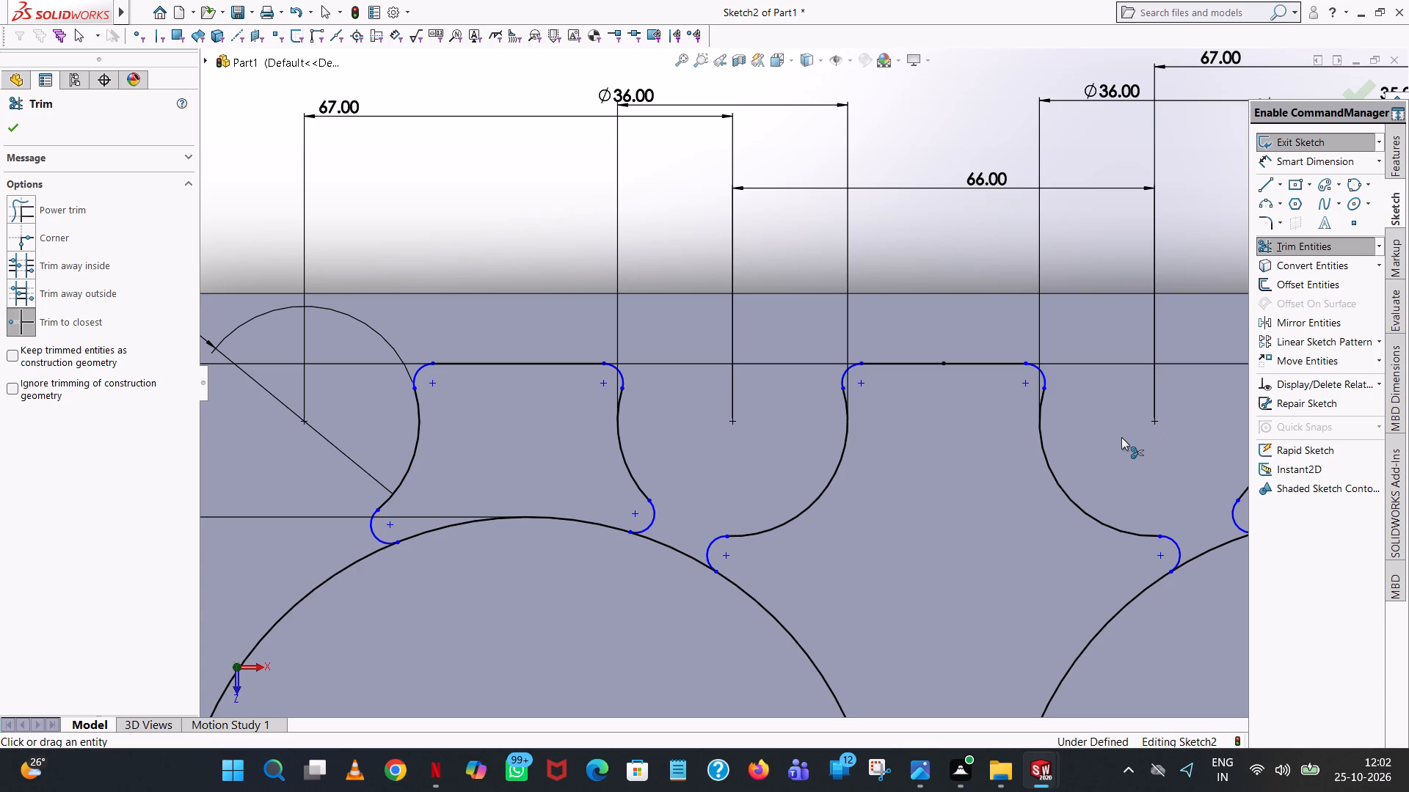
Trim the third small circle's upper-right arc stub and the adjoining horizontal line stub.
scroll(1051, 549, up, 2)
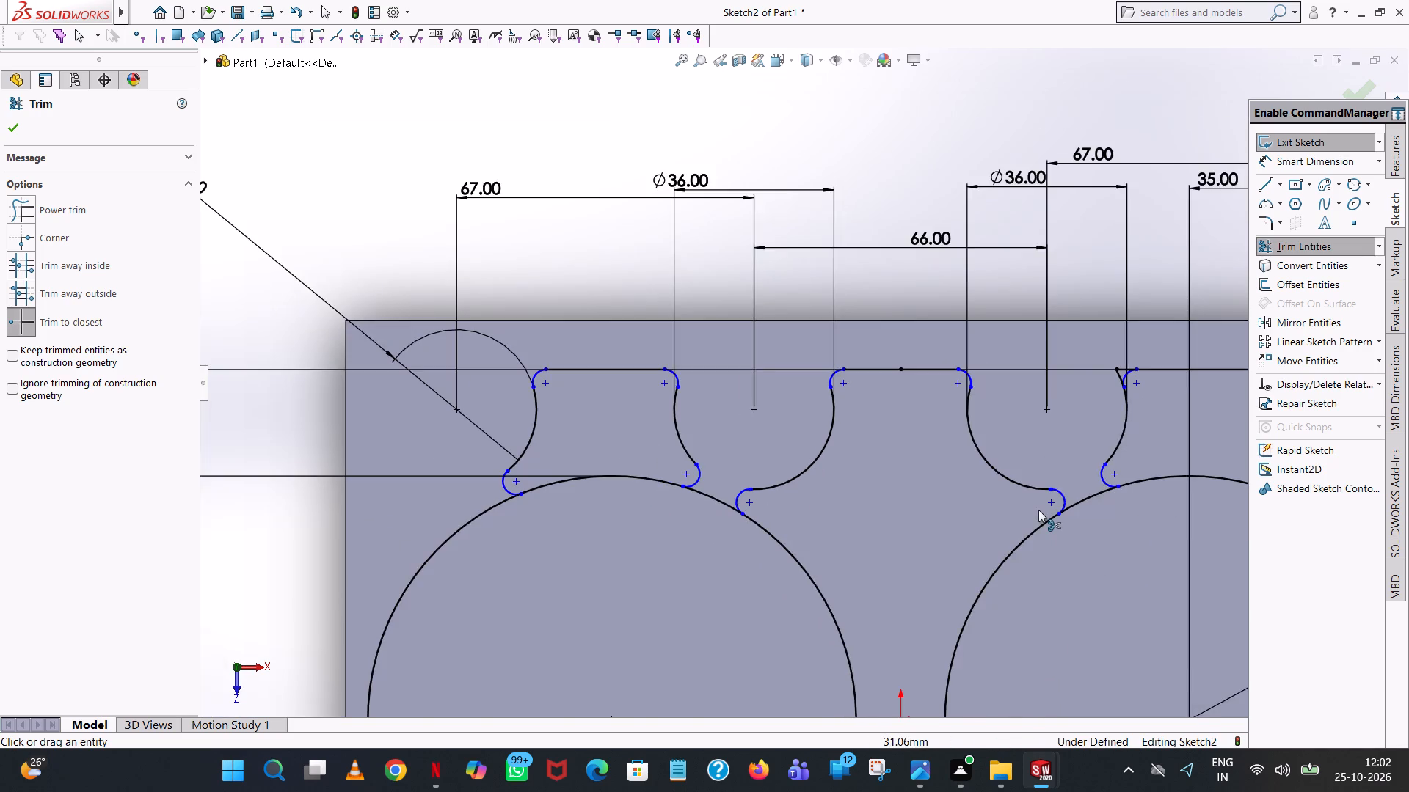
scroll(1038, 510, up, 4)
scroll(954, 403, down, 7)
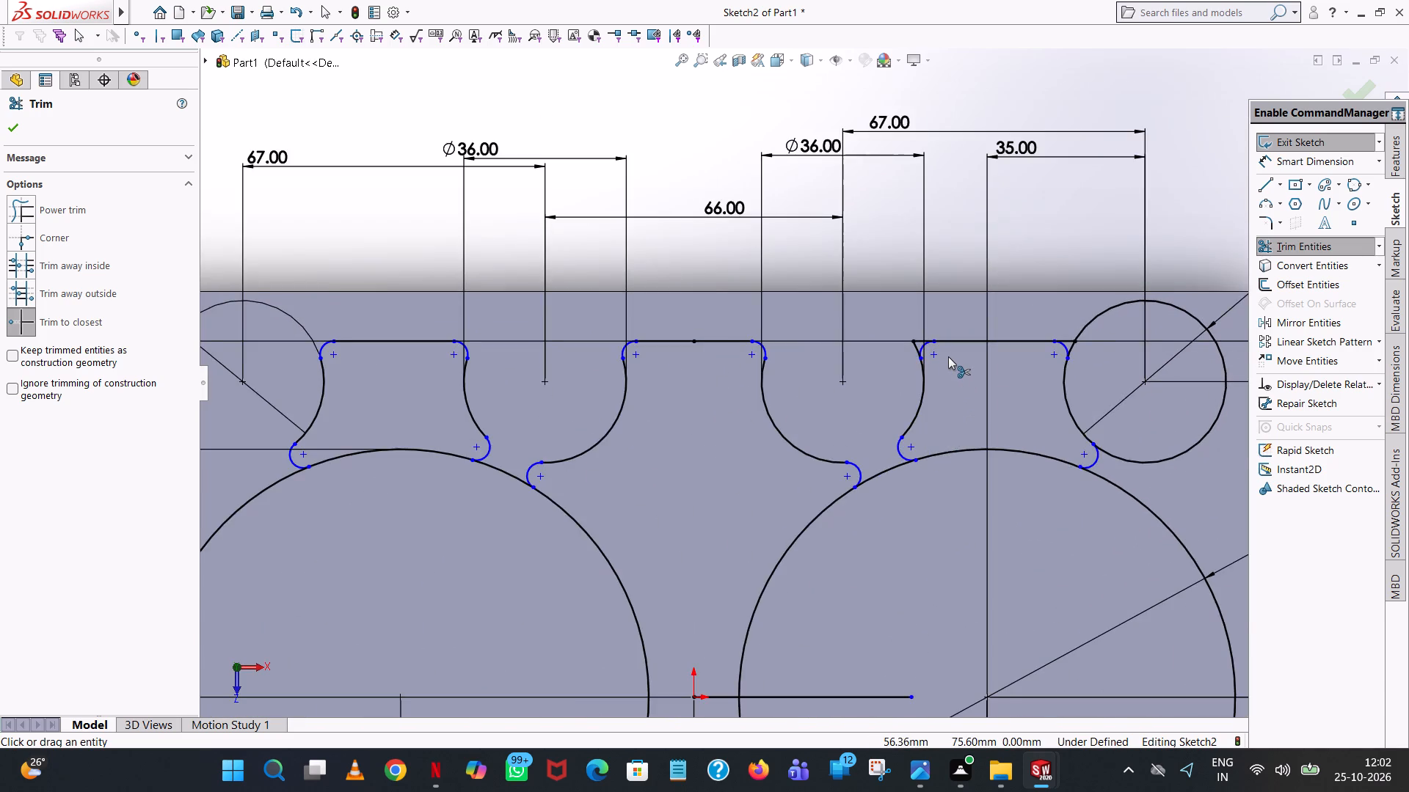
scroll(948, 356, down, 3)
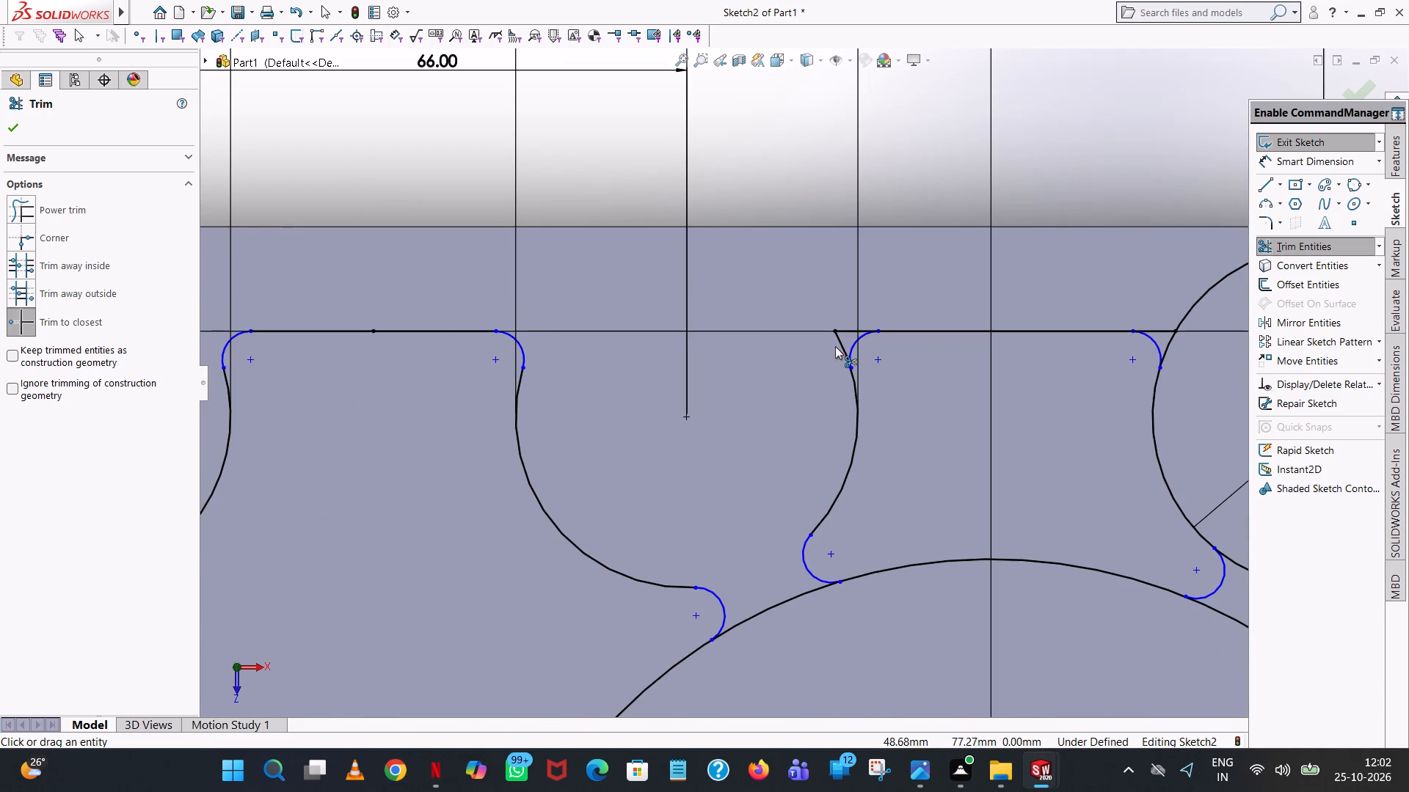
click(837, 341)
click(842, 334)
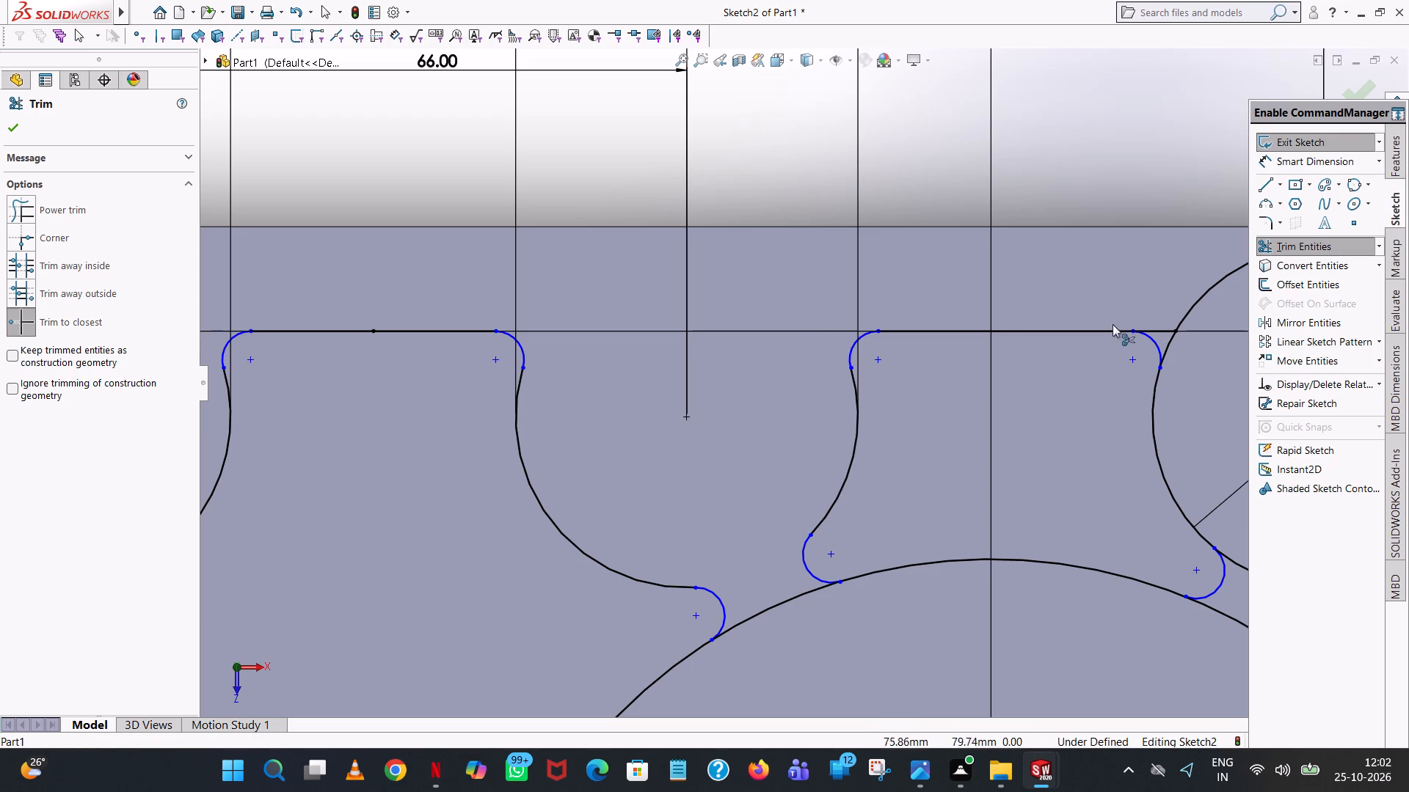
Trim the upper row's fourth small circle's outer arc and the horizontal line stub beside its pocket corner.
click(1167, 329)
click(1167, 329)
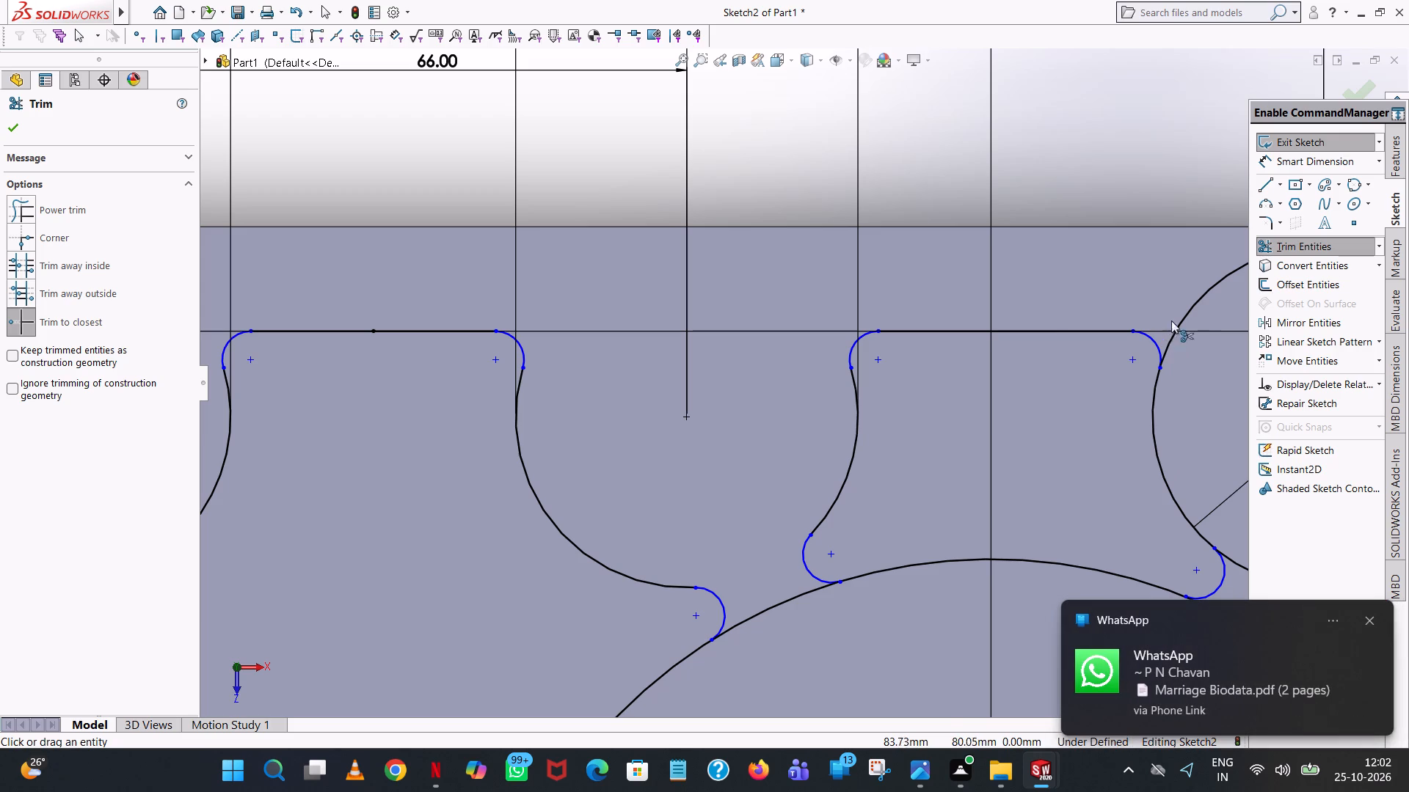
click(1188, 312)
scroll(1151, 340, up, 7)
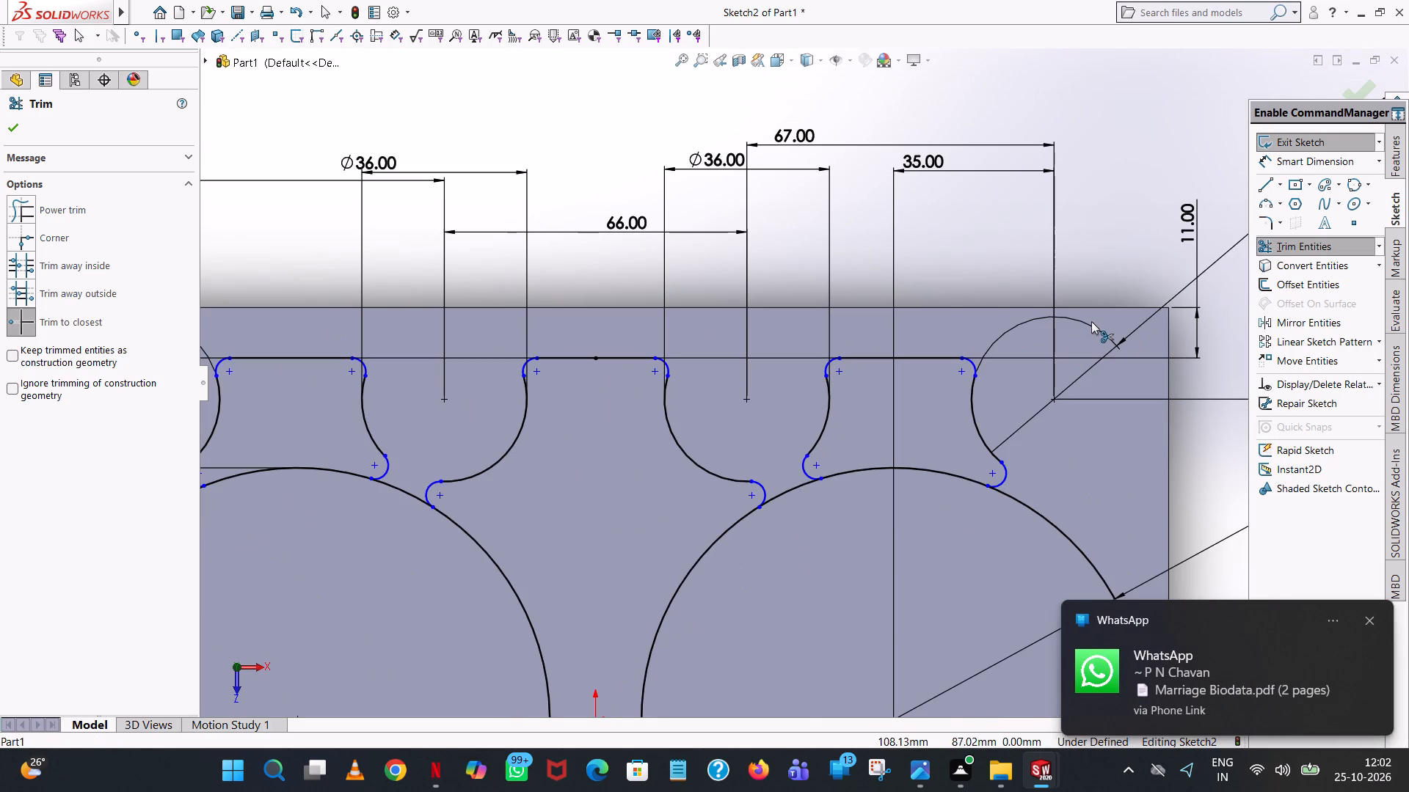
double_click(1091, 321)
click(1029, 411)
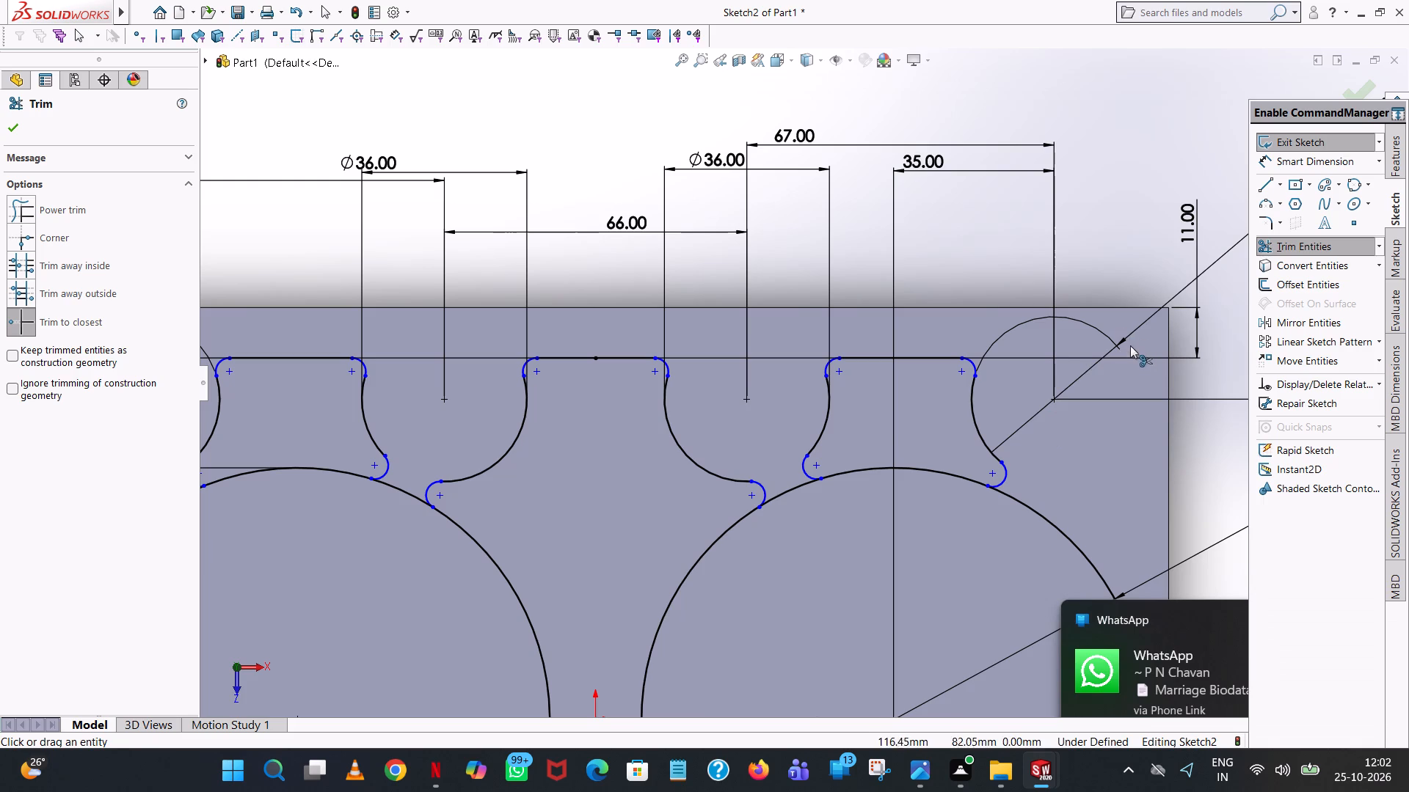
click(1165, 353)
scroll(955, 388, up, 3)
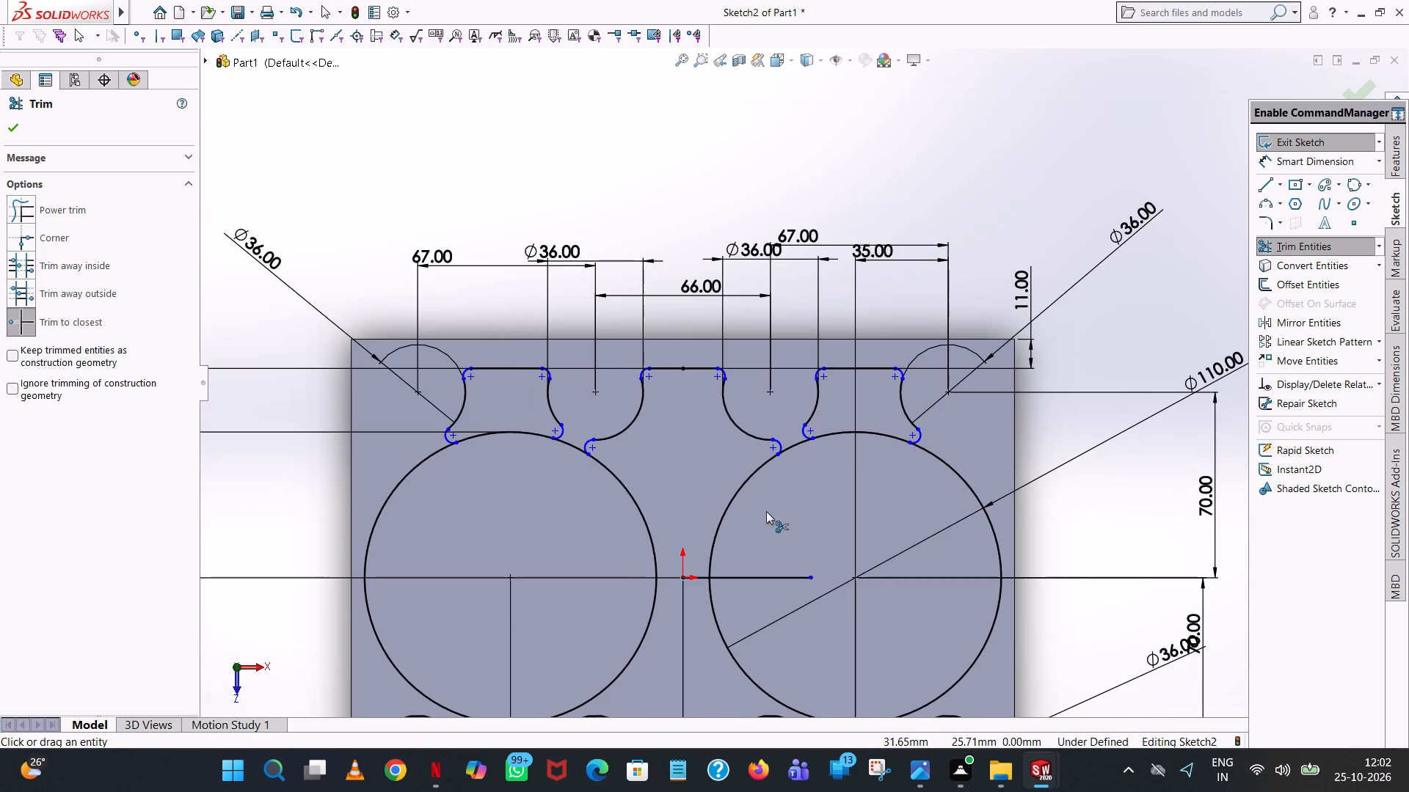
Trim away the lower row's third and fourth small circles and the horizontal line segments adjoining and spanning them.
scroll(766, 511, up, 1)
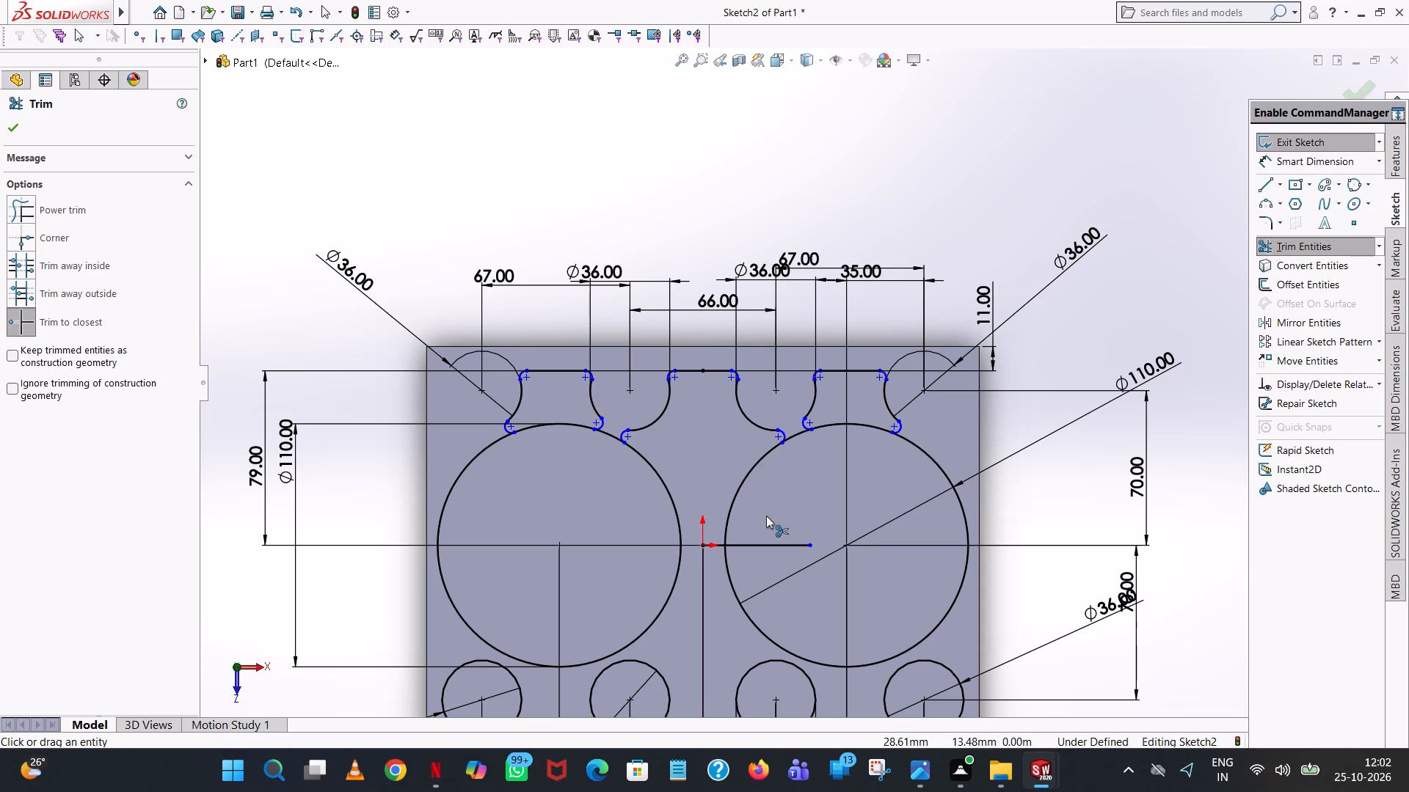
scroll(920, 704, up, 2)
scroll(884, 604, down, 1)
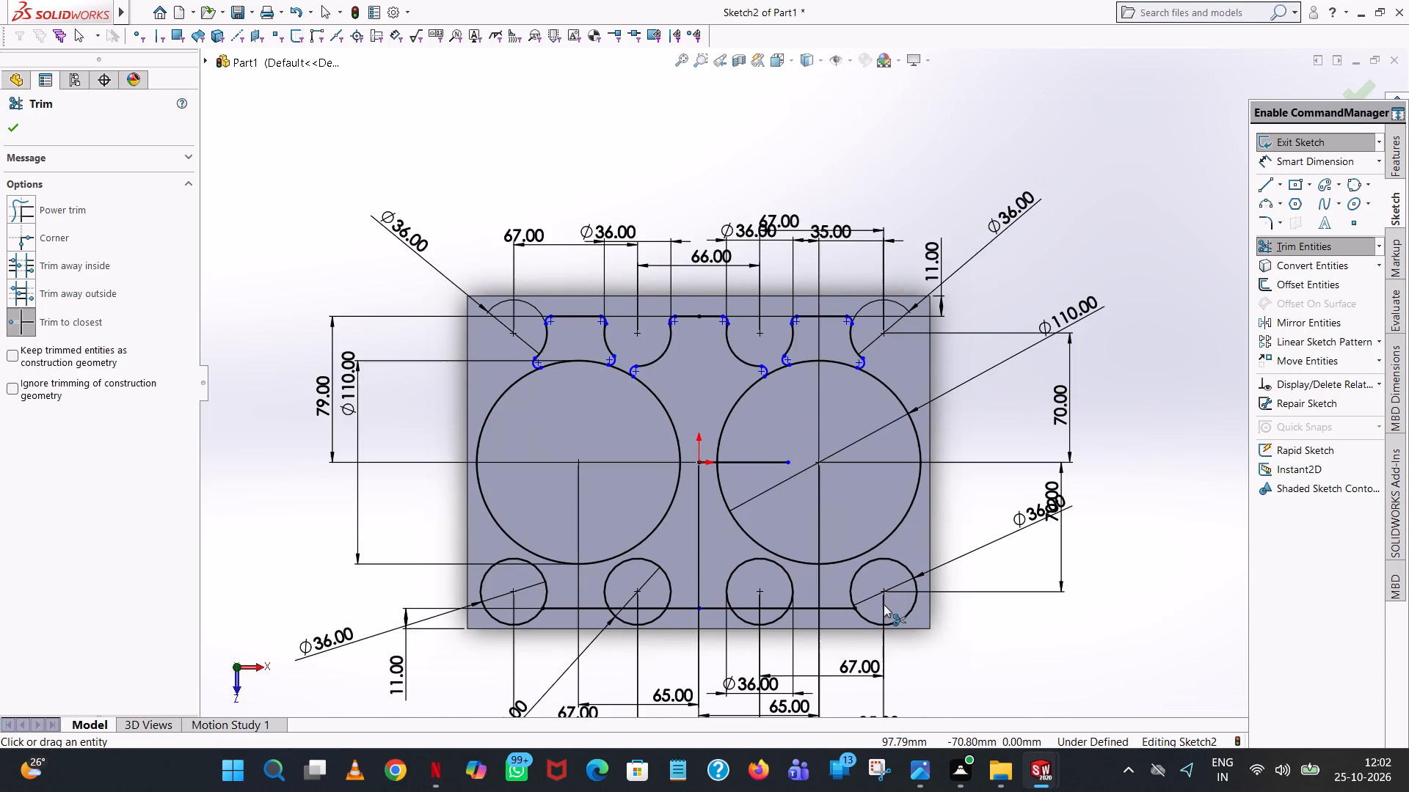
scroll(884, 604, down, 2)
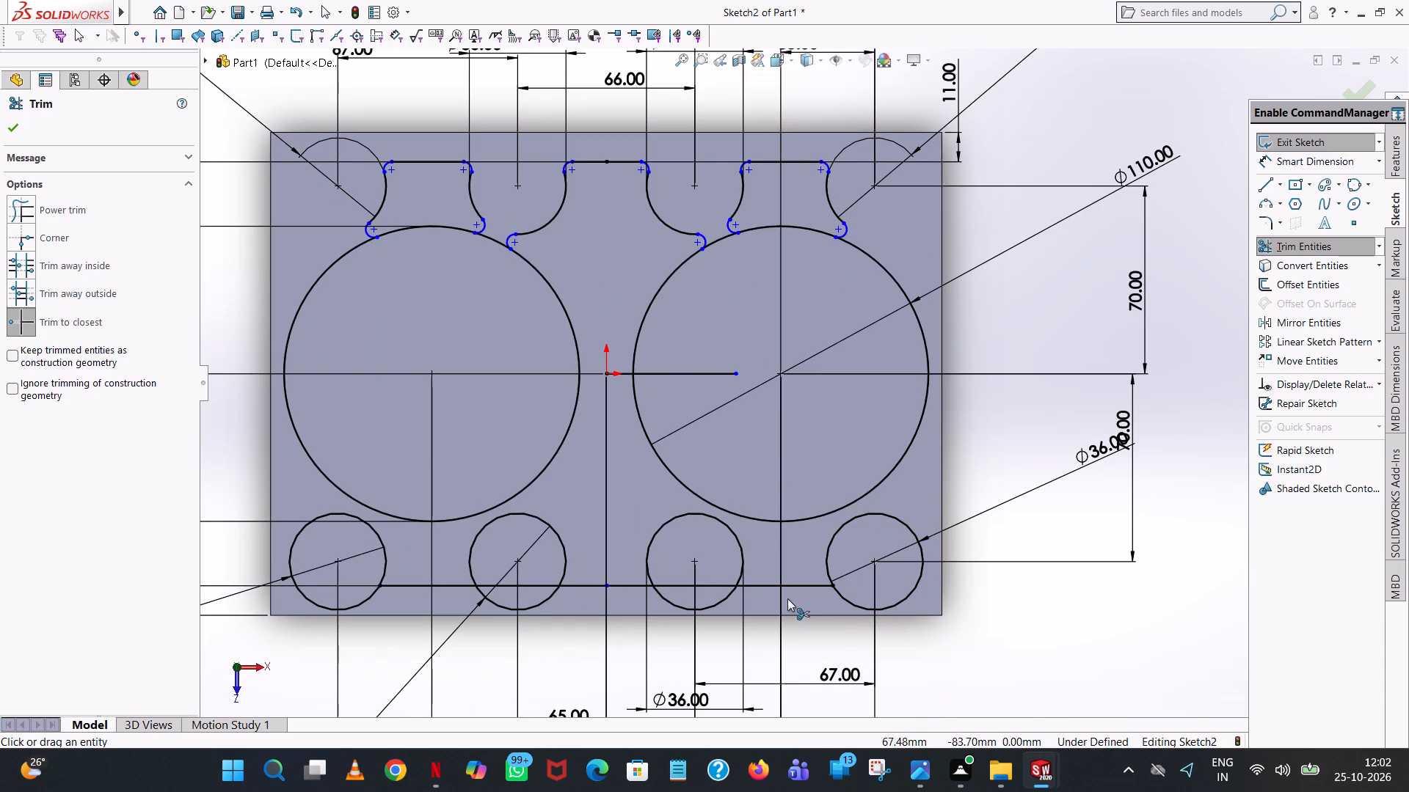
click(795, 586)
click(831, 559)
click(837, 529)
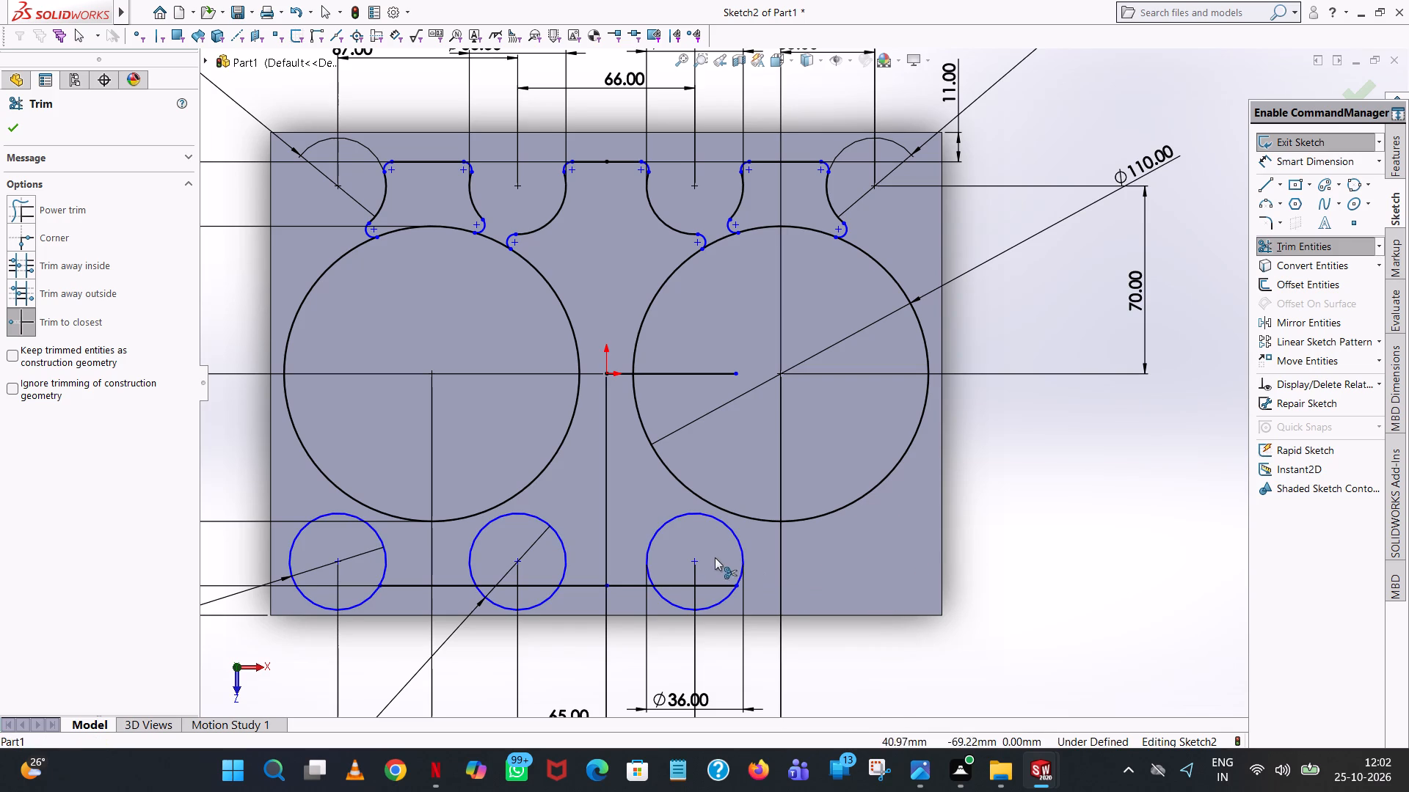
click(709, 513)
click(703, 513)
click(709, 606)
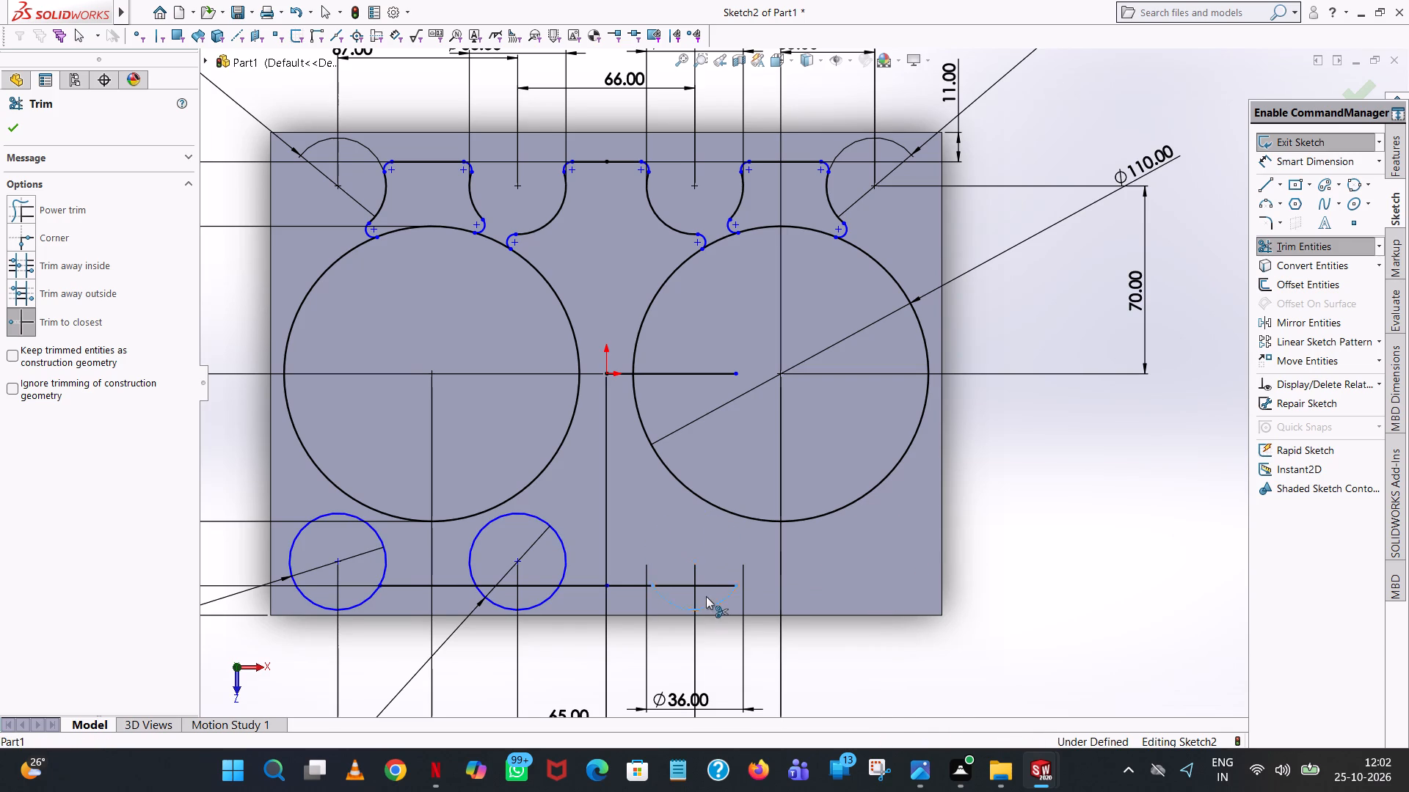
click(704, 574)
click(700, 582)
Trim away the lower row's first and second small circles and the remaining lower horizontal line segments.
click(577, 582)
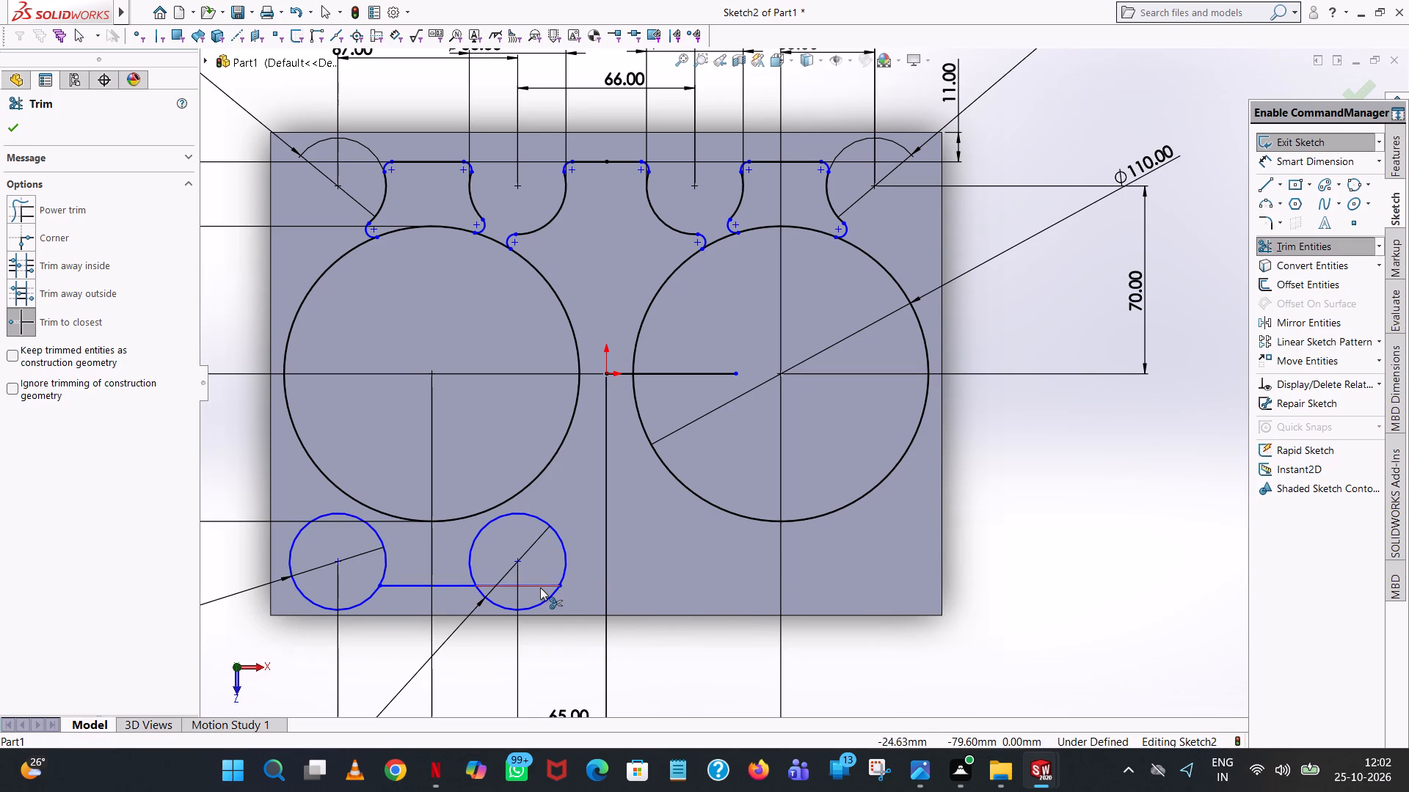
click(540, 587)
double_click(546, 601)
click(564, 546)
click(415, 582)
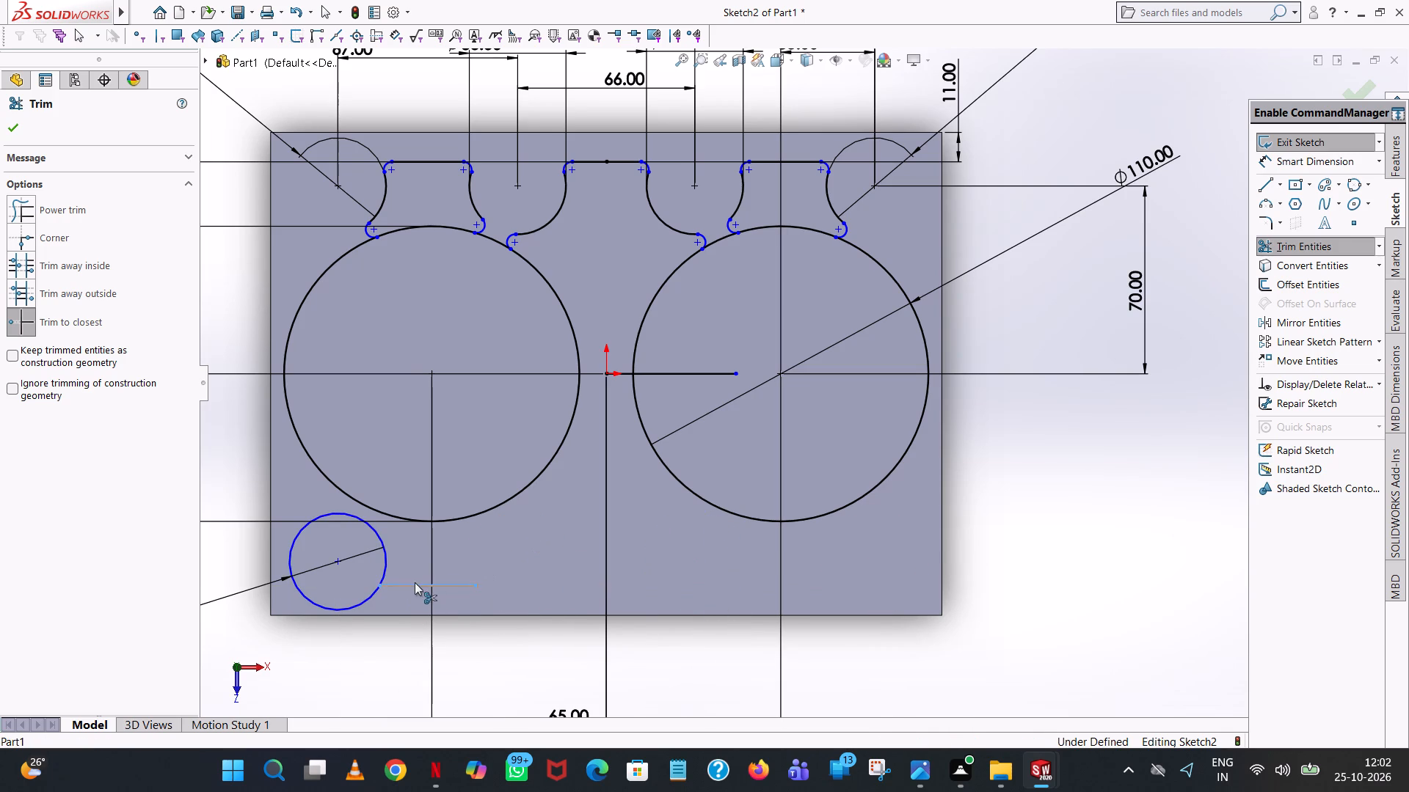
click(382, 577)
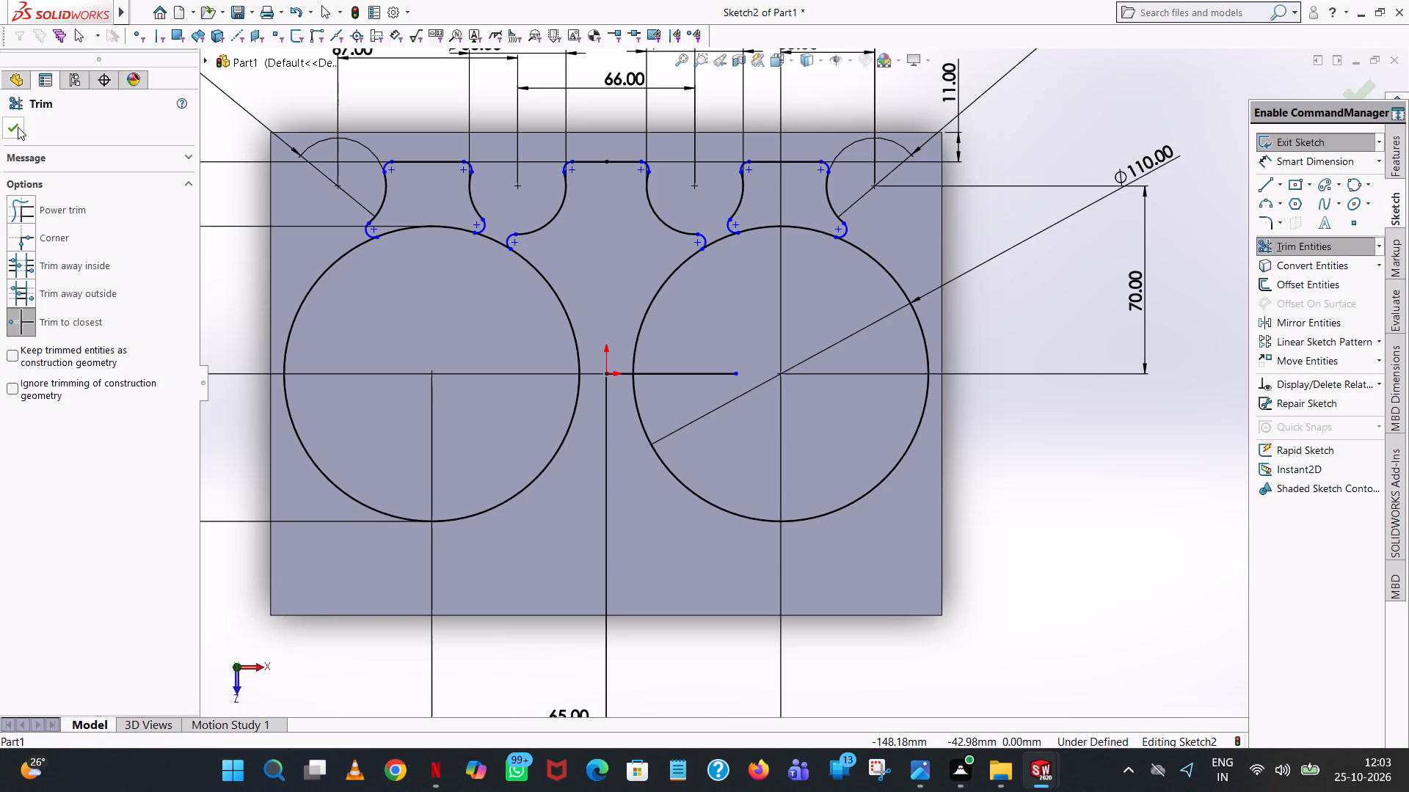
click(18, 126)
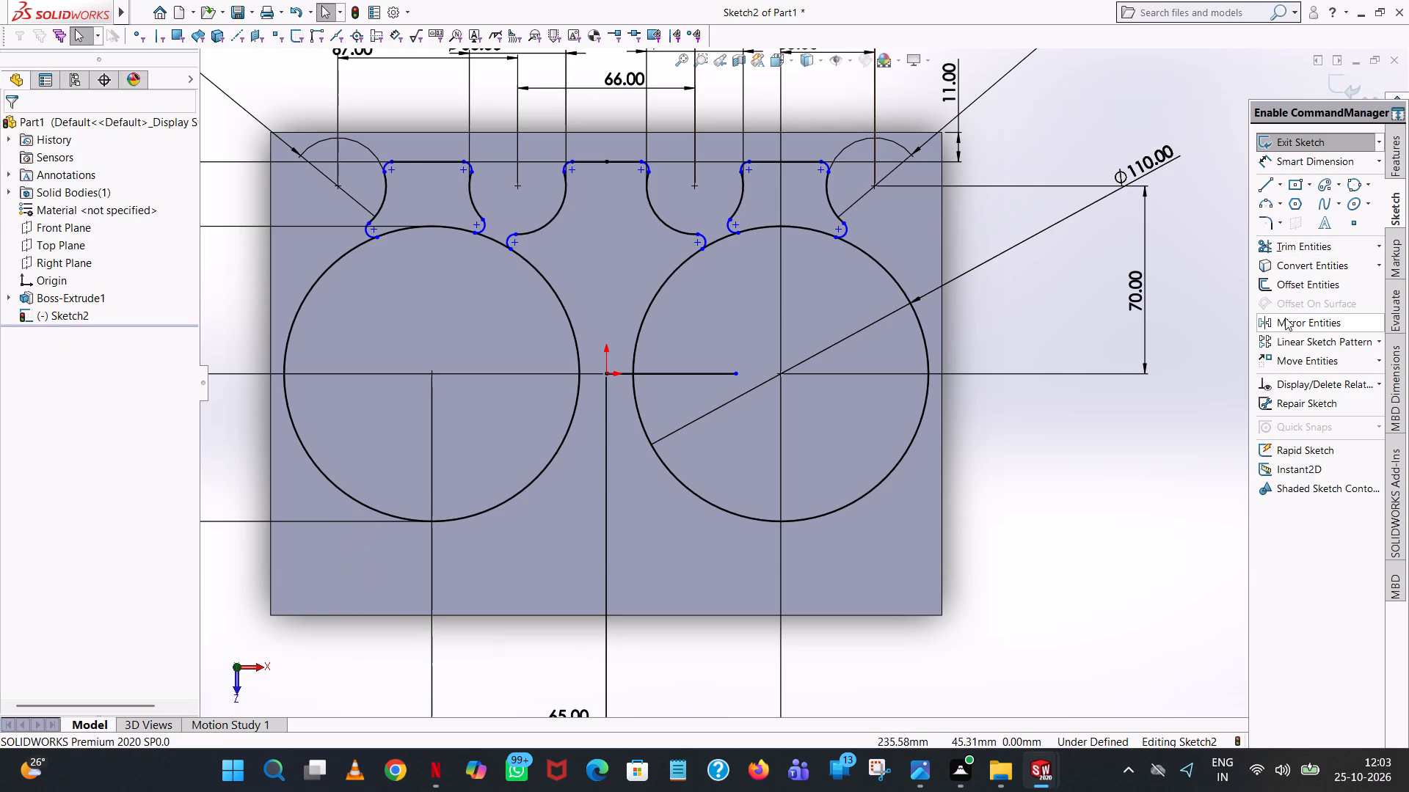
Mirror all lines and arcs of the three upper pocket contours about the short horizontal line through the origin, keeping the originals.
click(1281, 326)
click(790, 161)
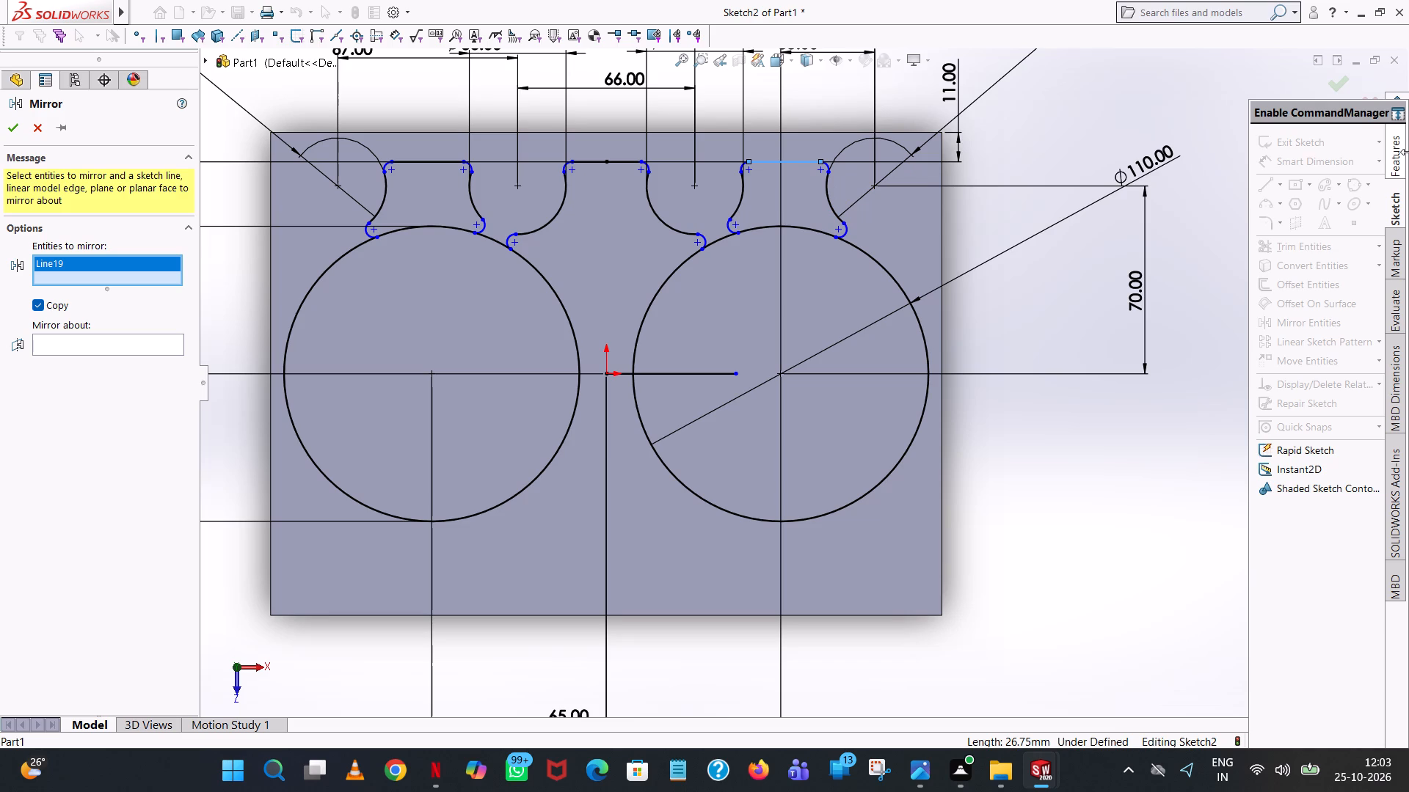
scroll(828, 192, down, 10)
click(788, 263)
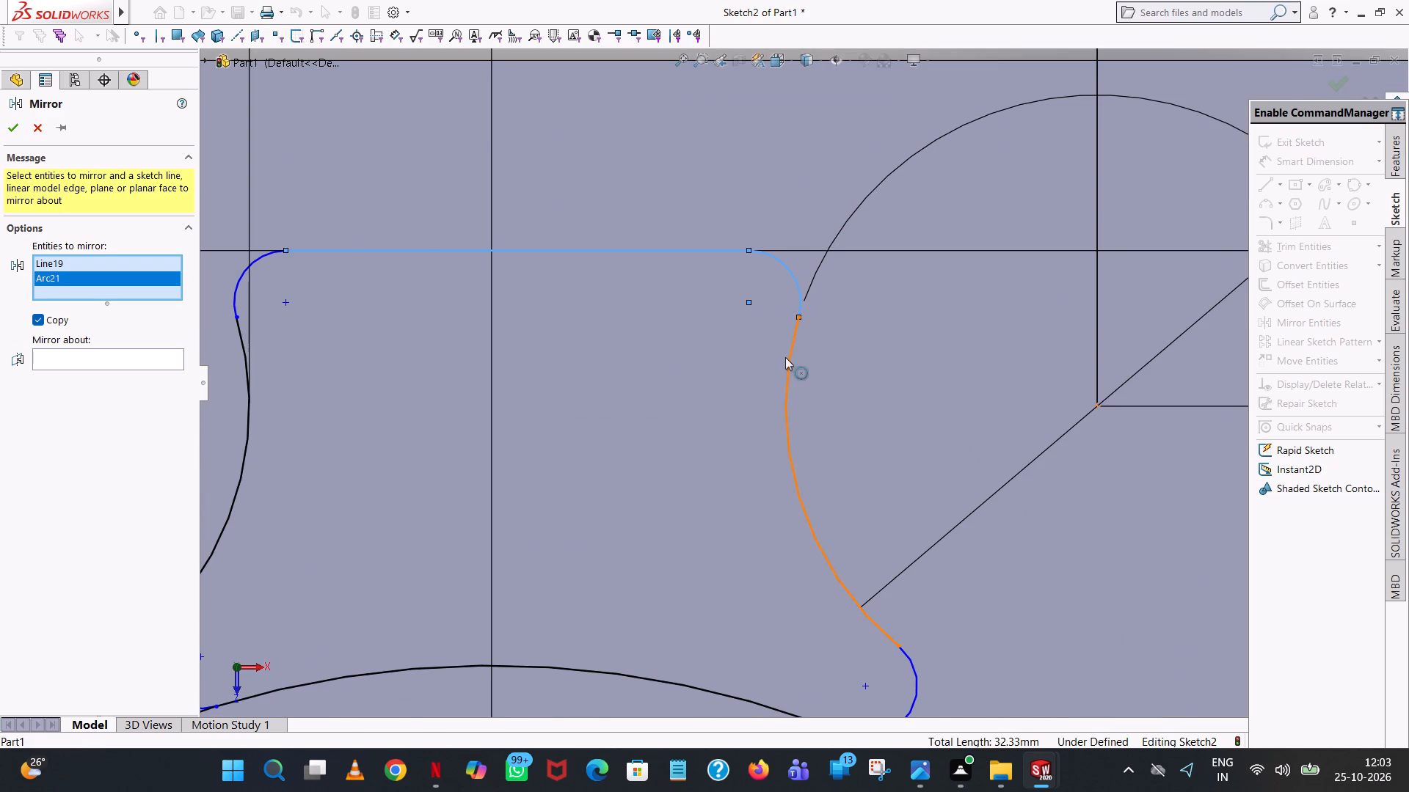
click(787, 397)
scroll(812, 451, up, 6)
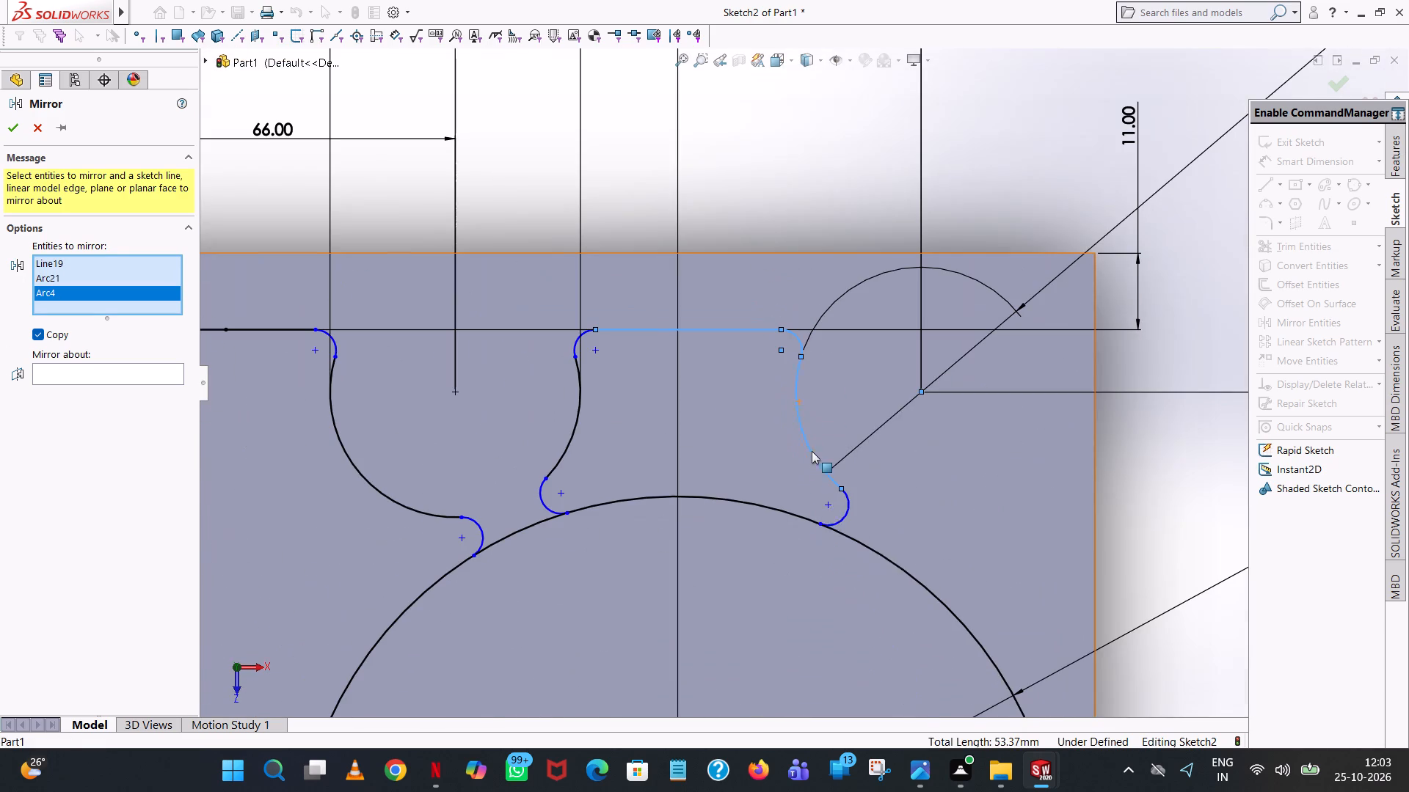
click(848, 509)
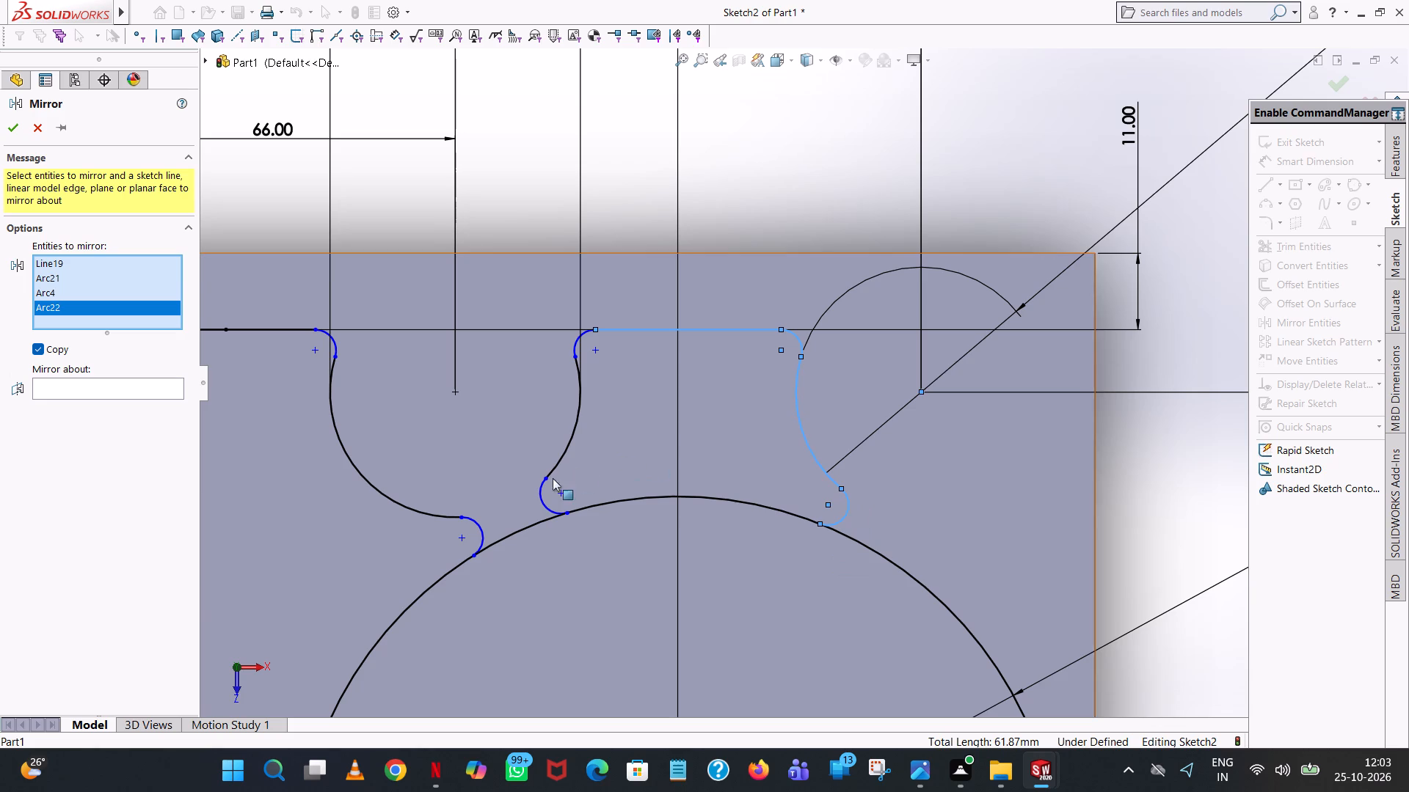
click(542, 489)
click(560, 450)
click(567, 445)
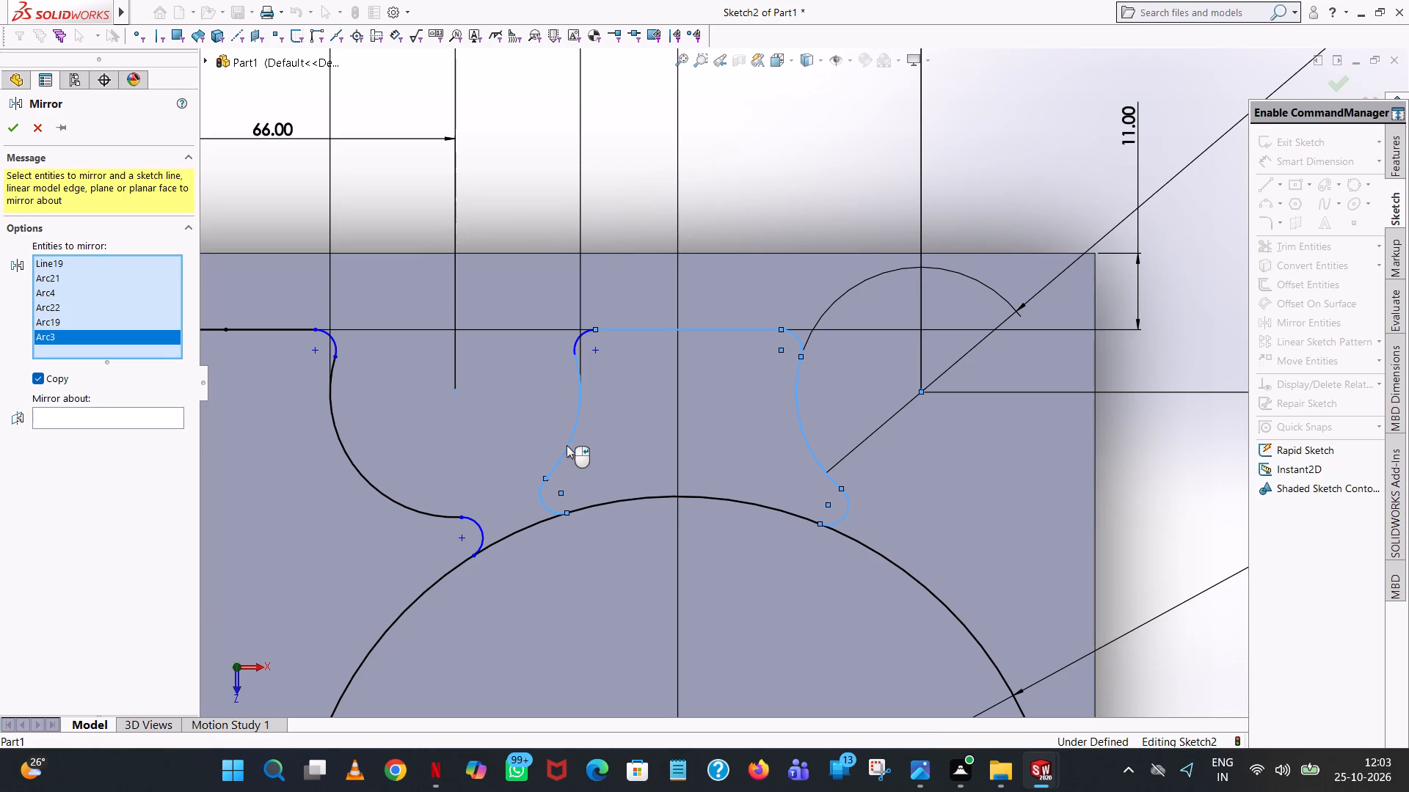
click(578, 336)
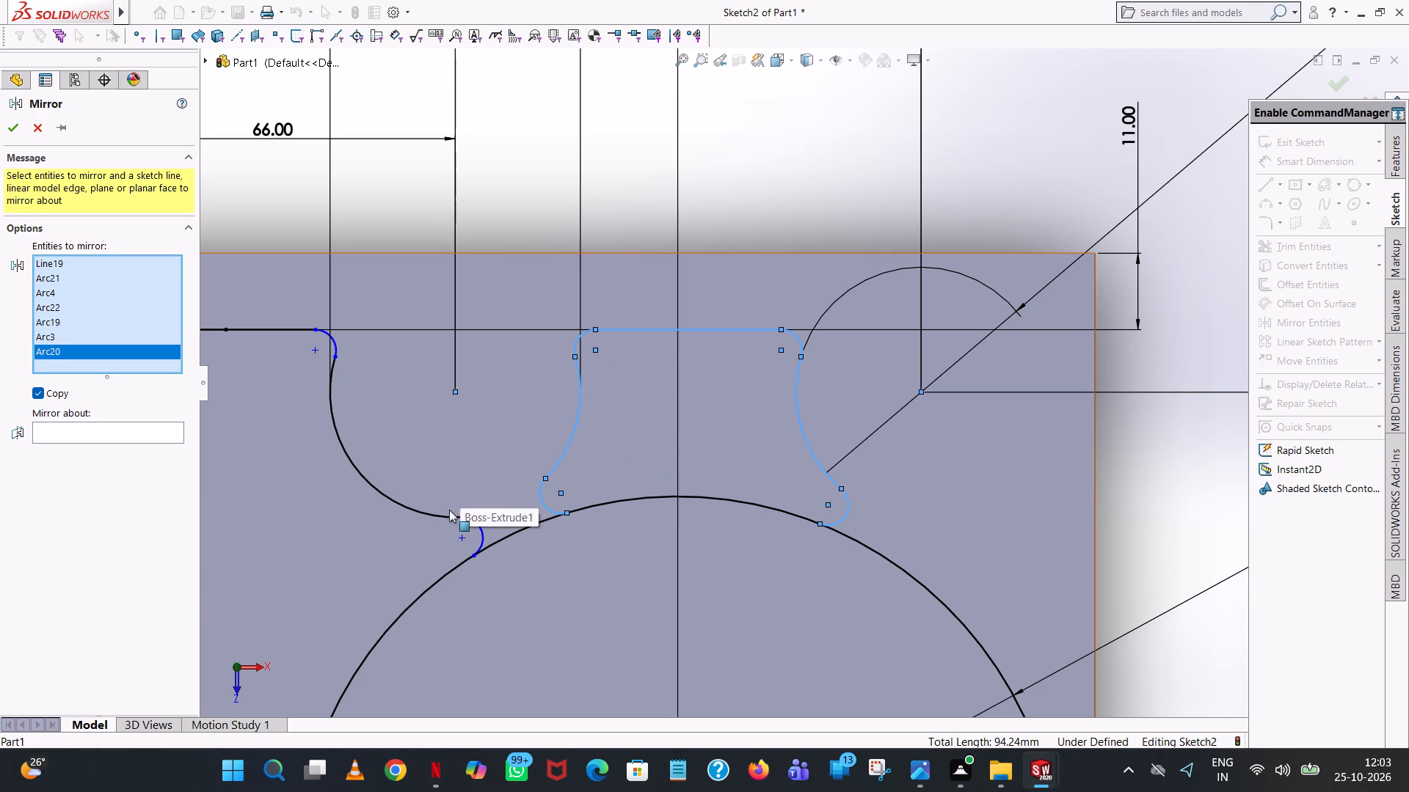
click(476, 525)
click(442, 514)
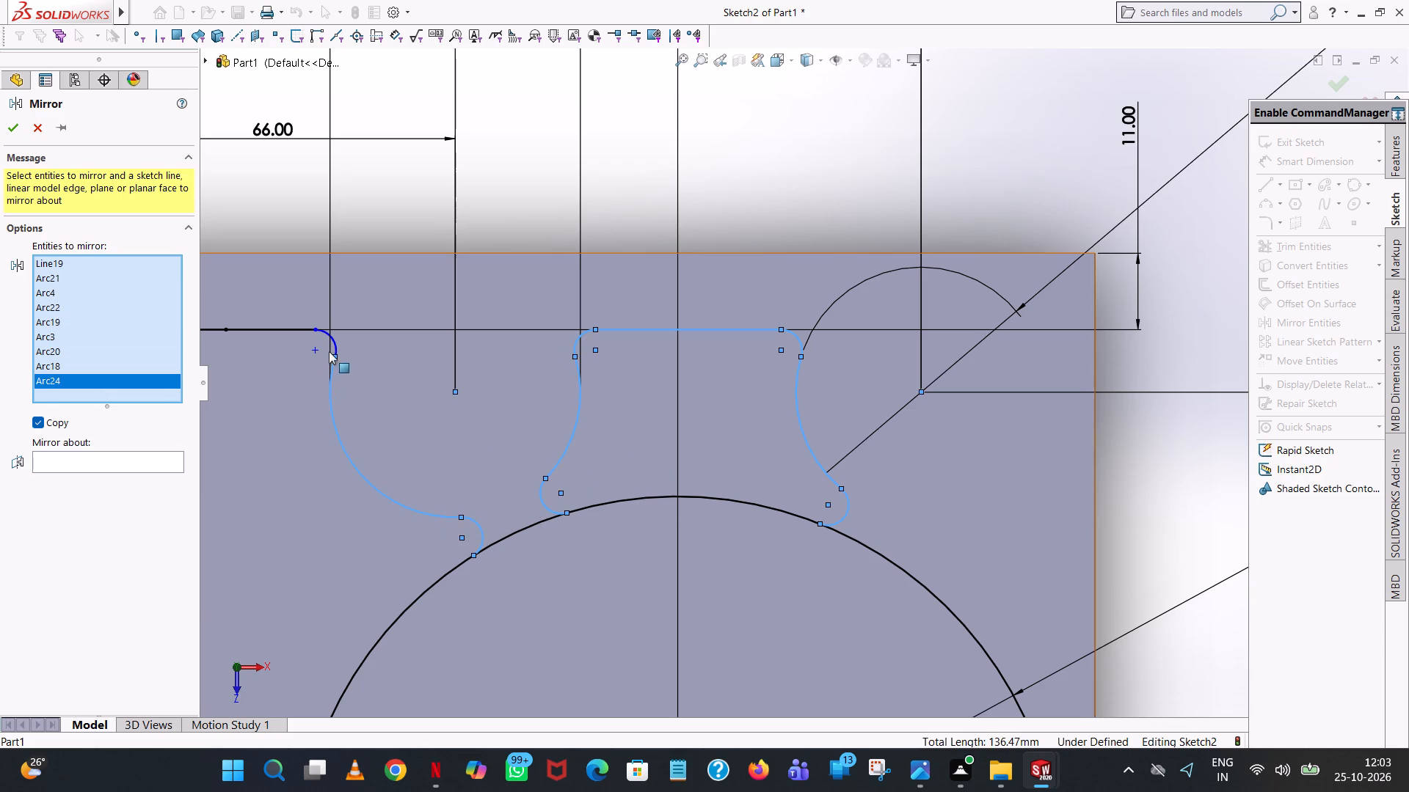
click(334, 340)
click(292, 328)
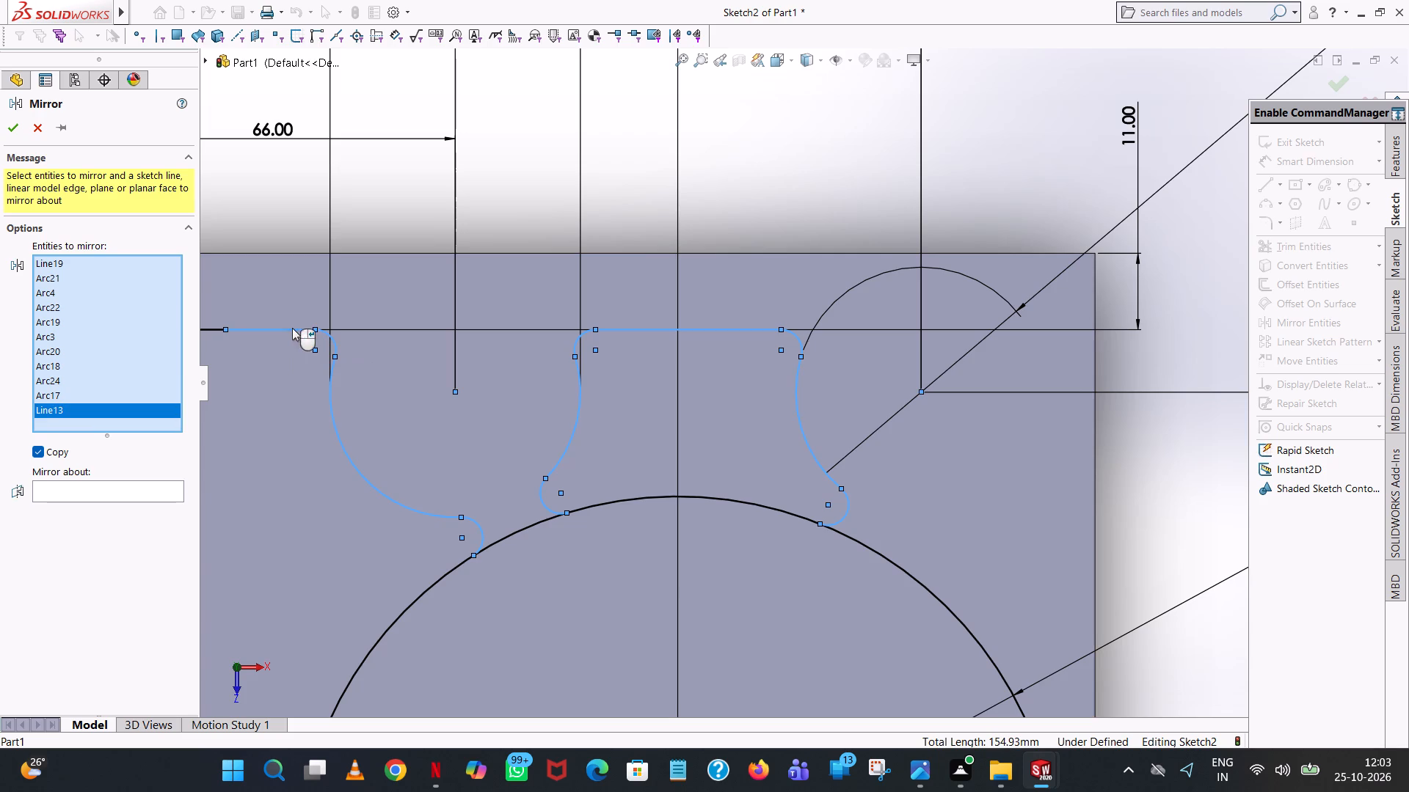
scroll(321, 331, up, 2)
scroll(319, 367, down, 2)
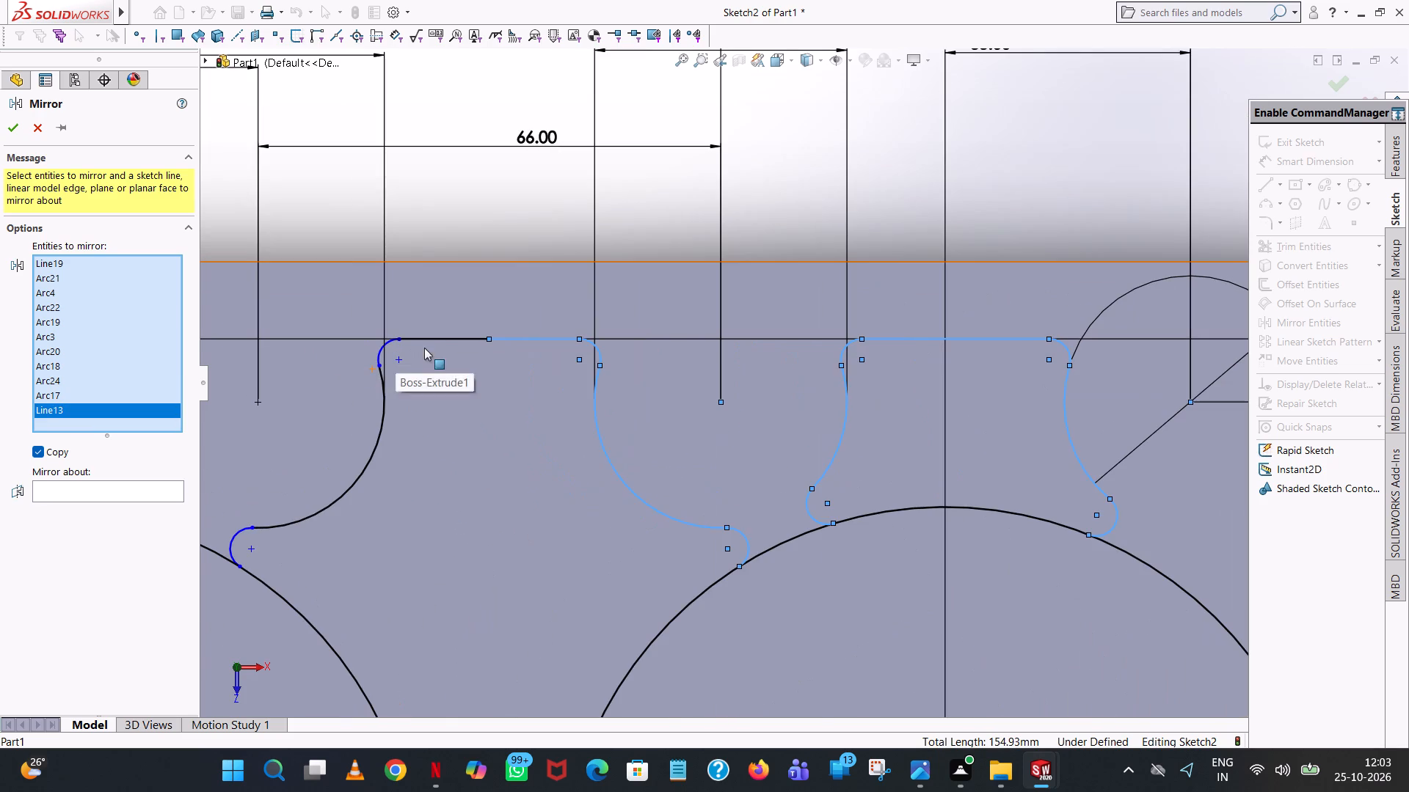
click(441, 337)
click(379, 359)
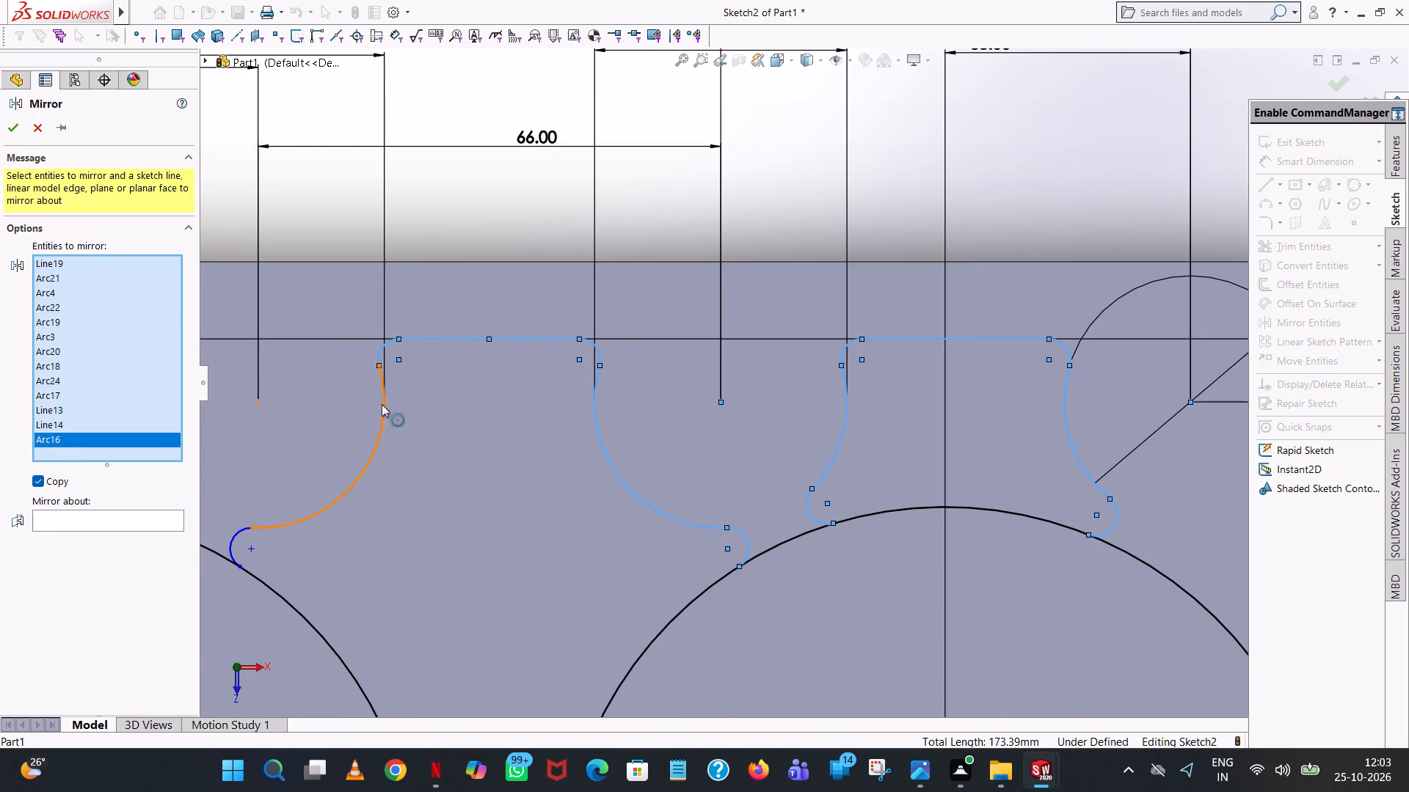
click(382, 404)
scroll(246, 545, down, 1)
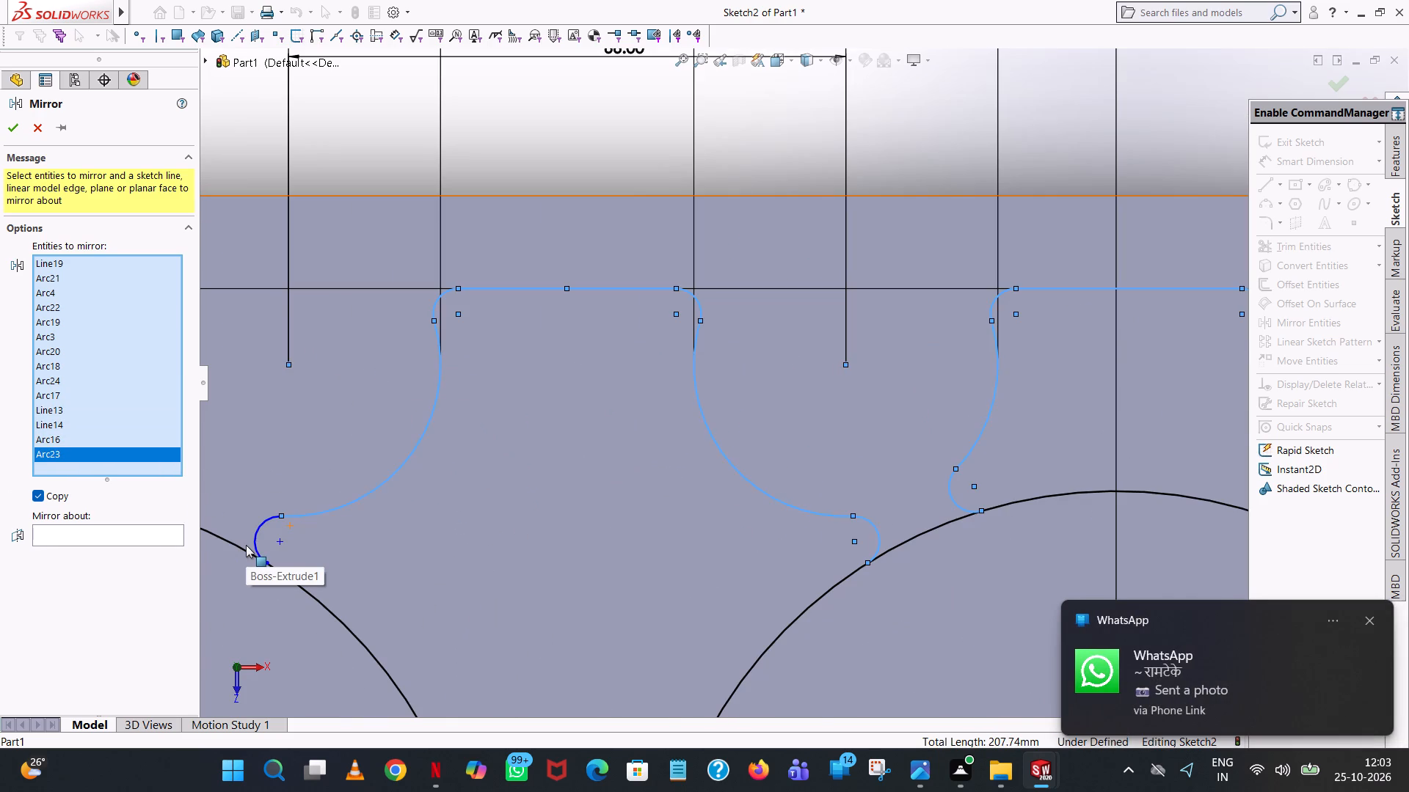
click(264, 525)
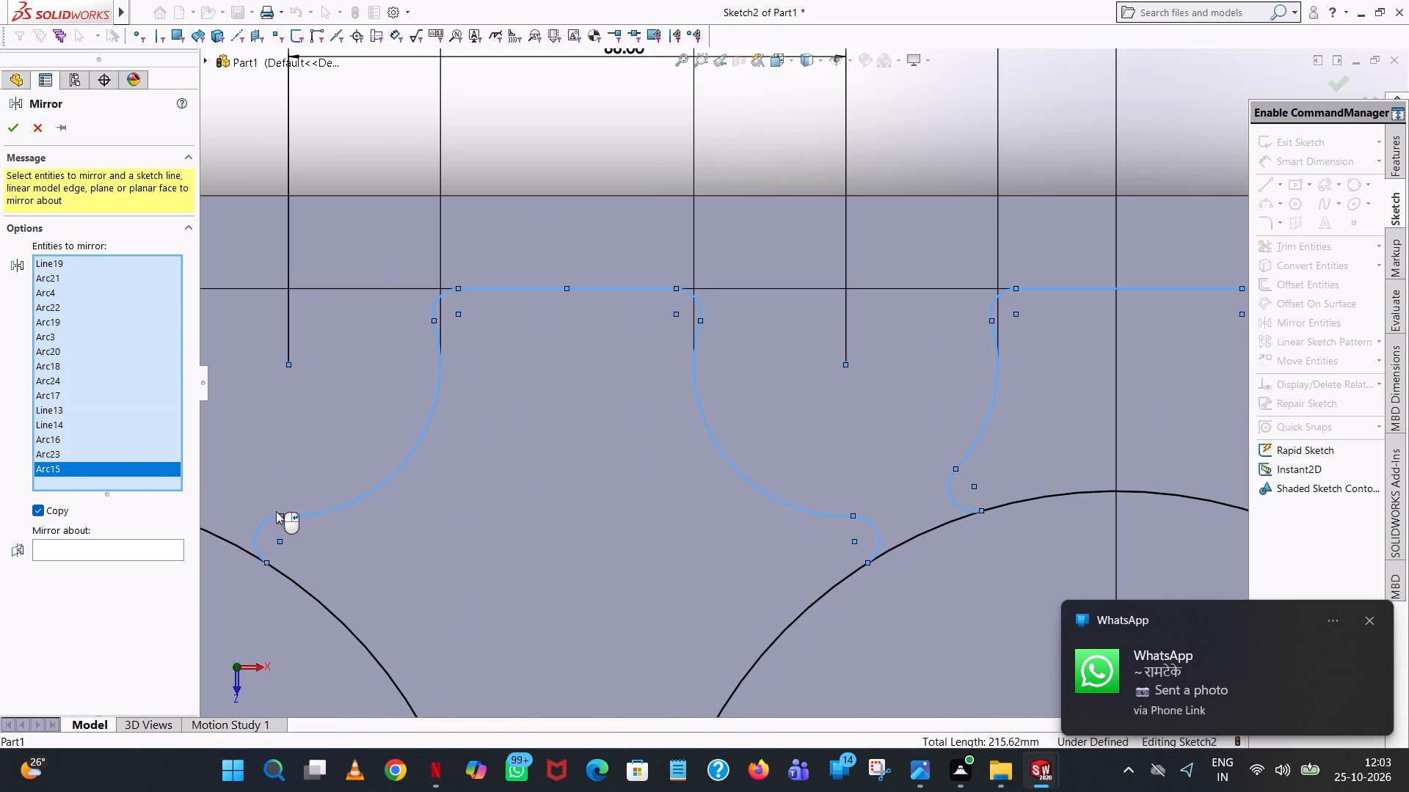
scroll(283, 507, up, 5)
click(446, 450)
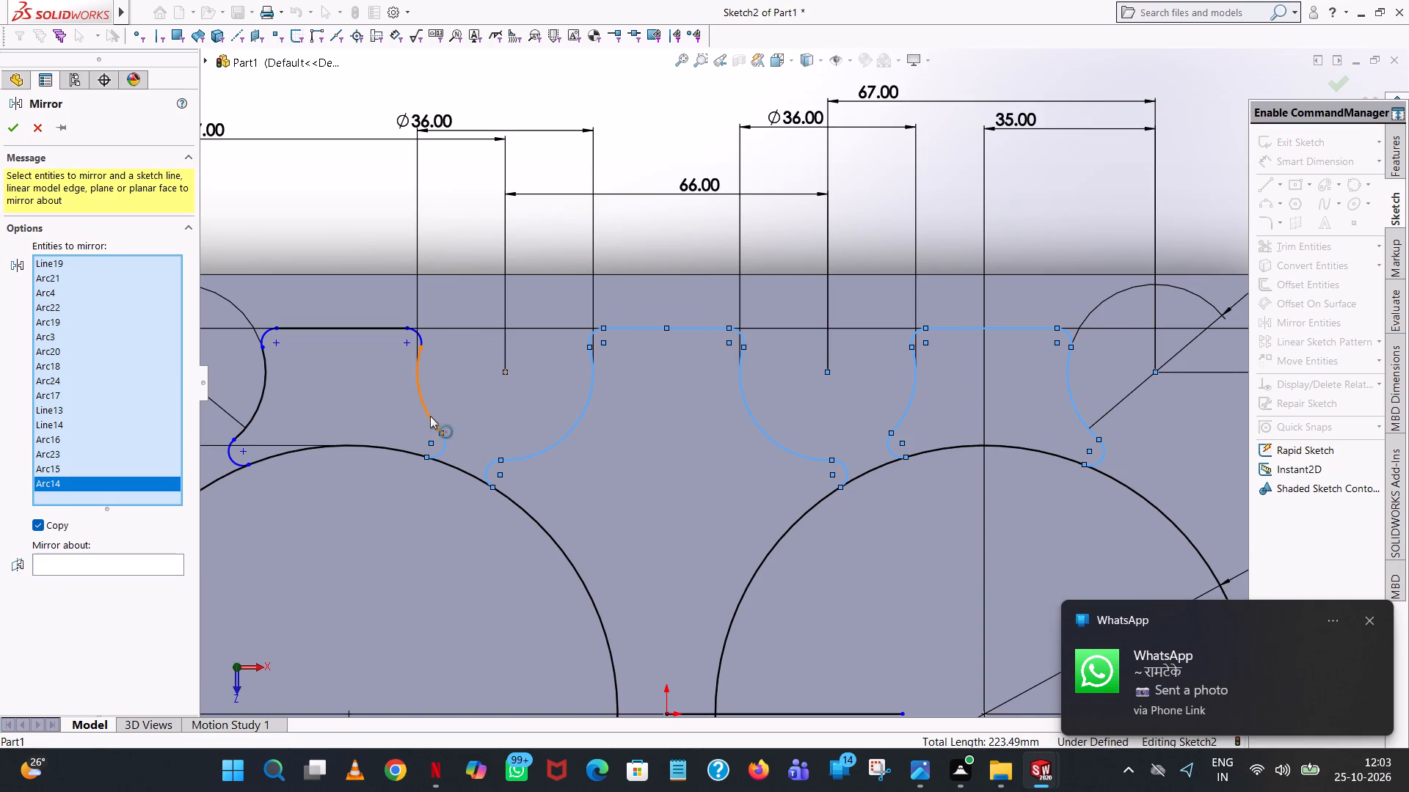
click(430, 415)
click(418, 334)
click(392, 328)
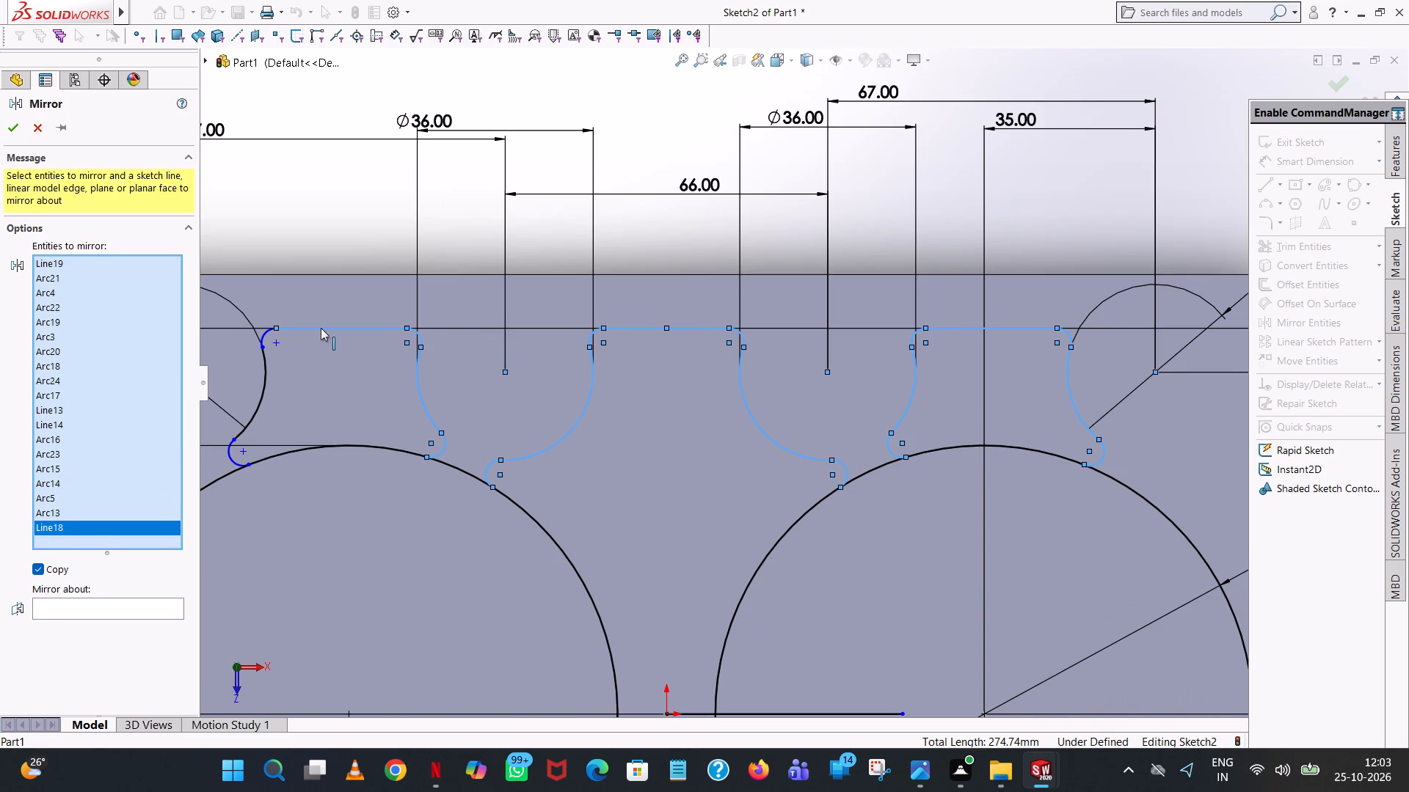
click(265, 336)
click(262, 366)
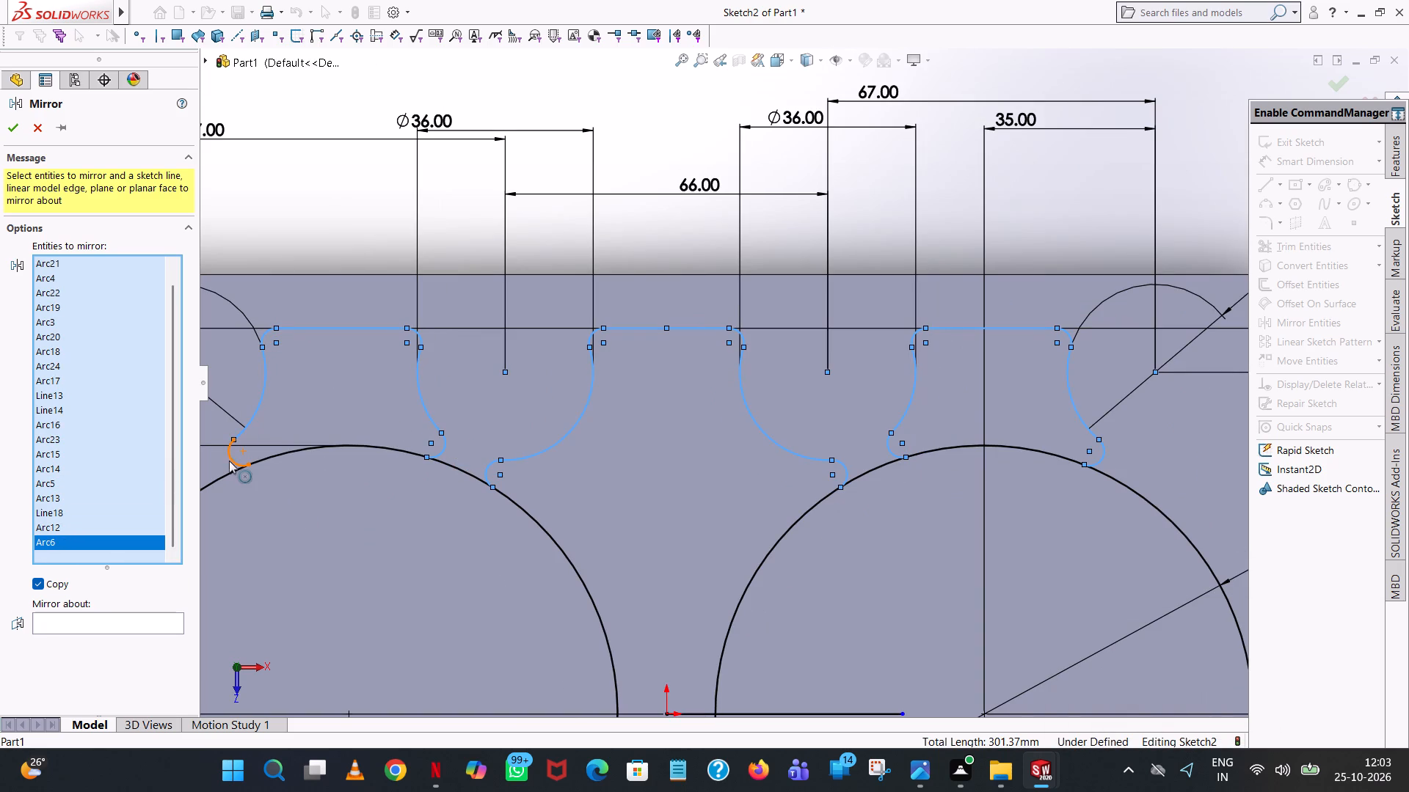
click(230, 463)
scroll(250, 426, up, 3)
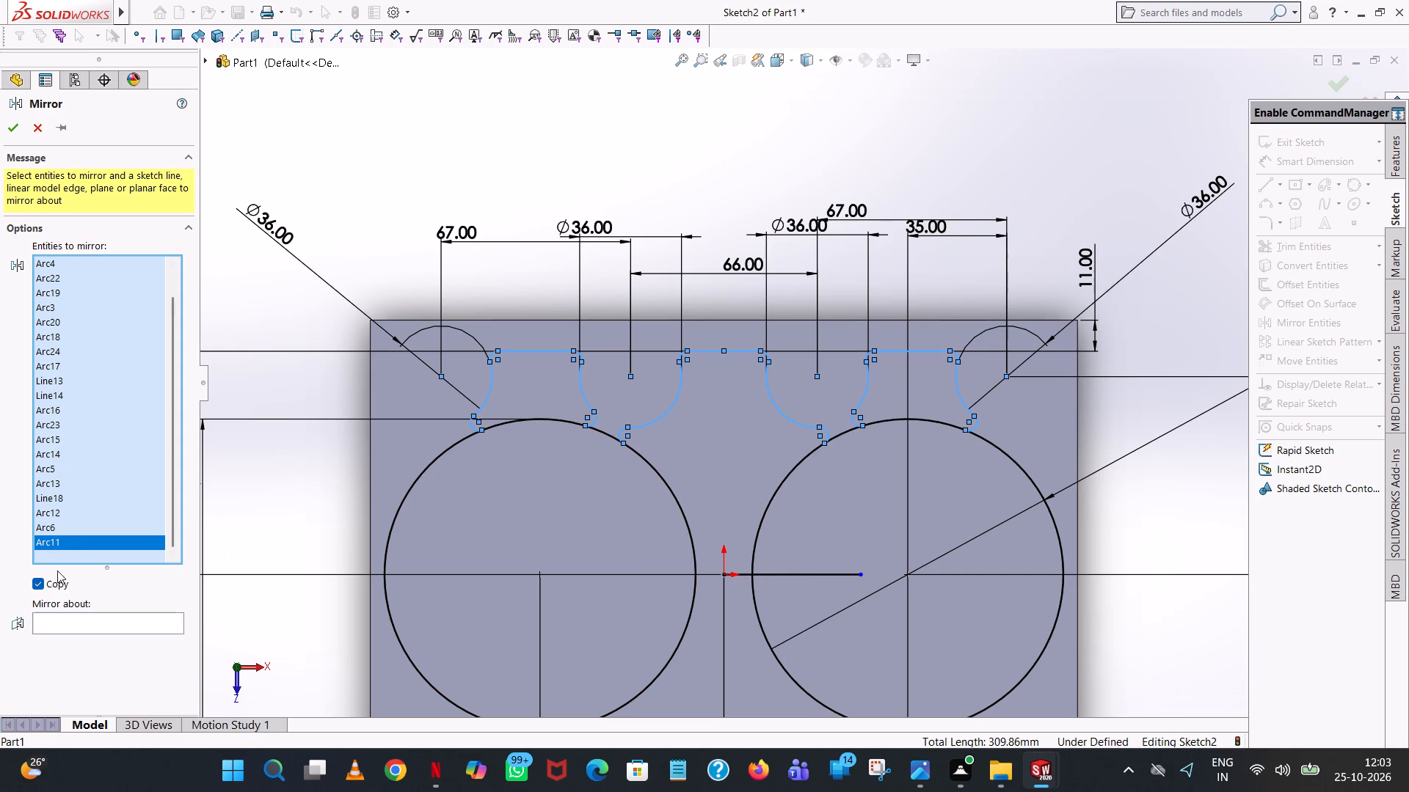
click(80, 608)
click(145, 627)
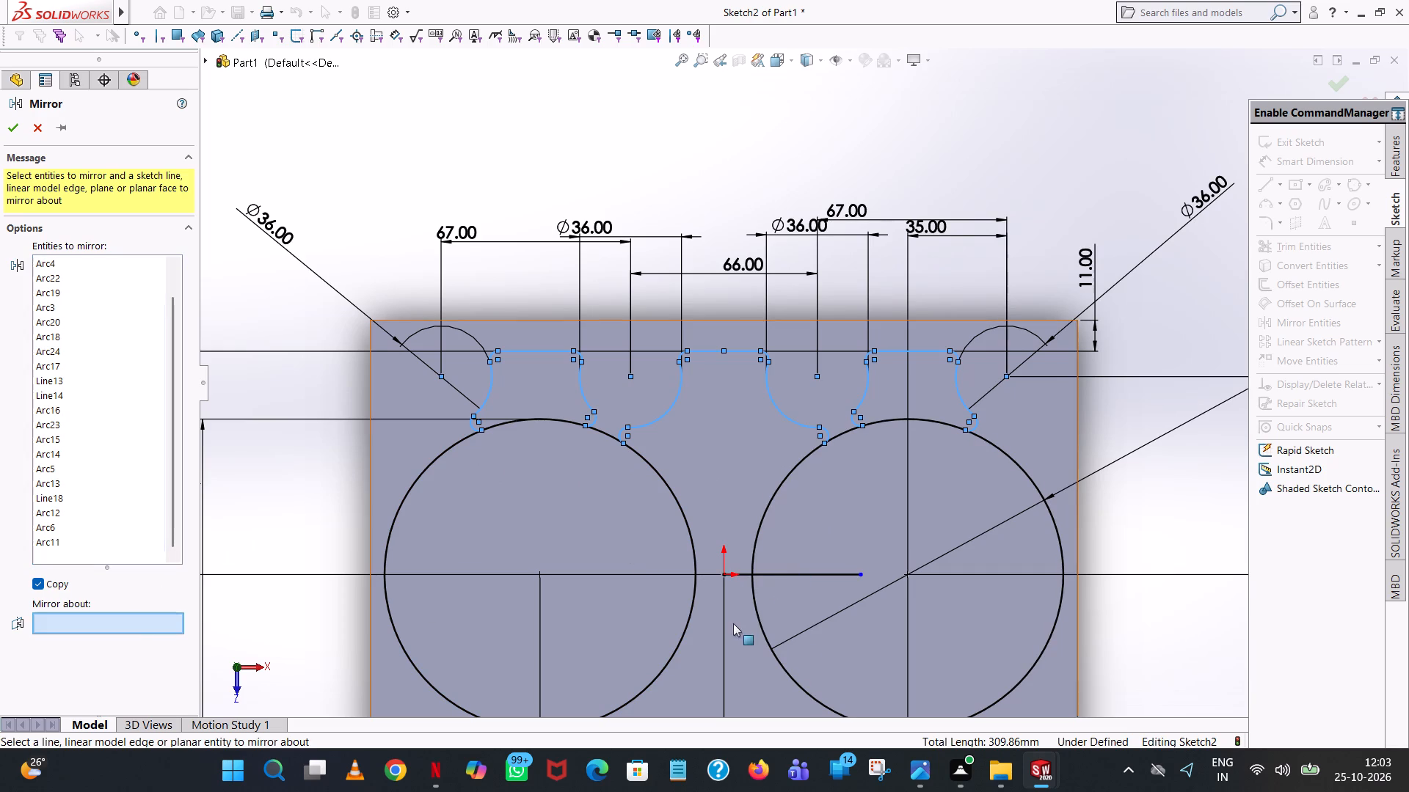
click(808, 576)
scroll(851, 536, up, 3)
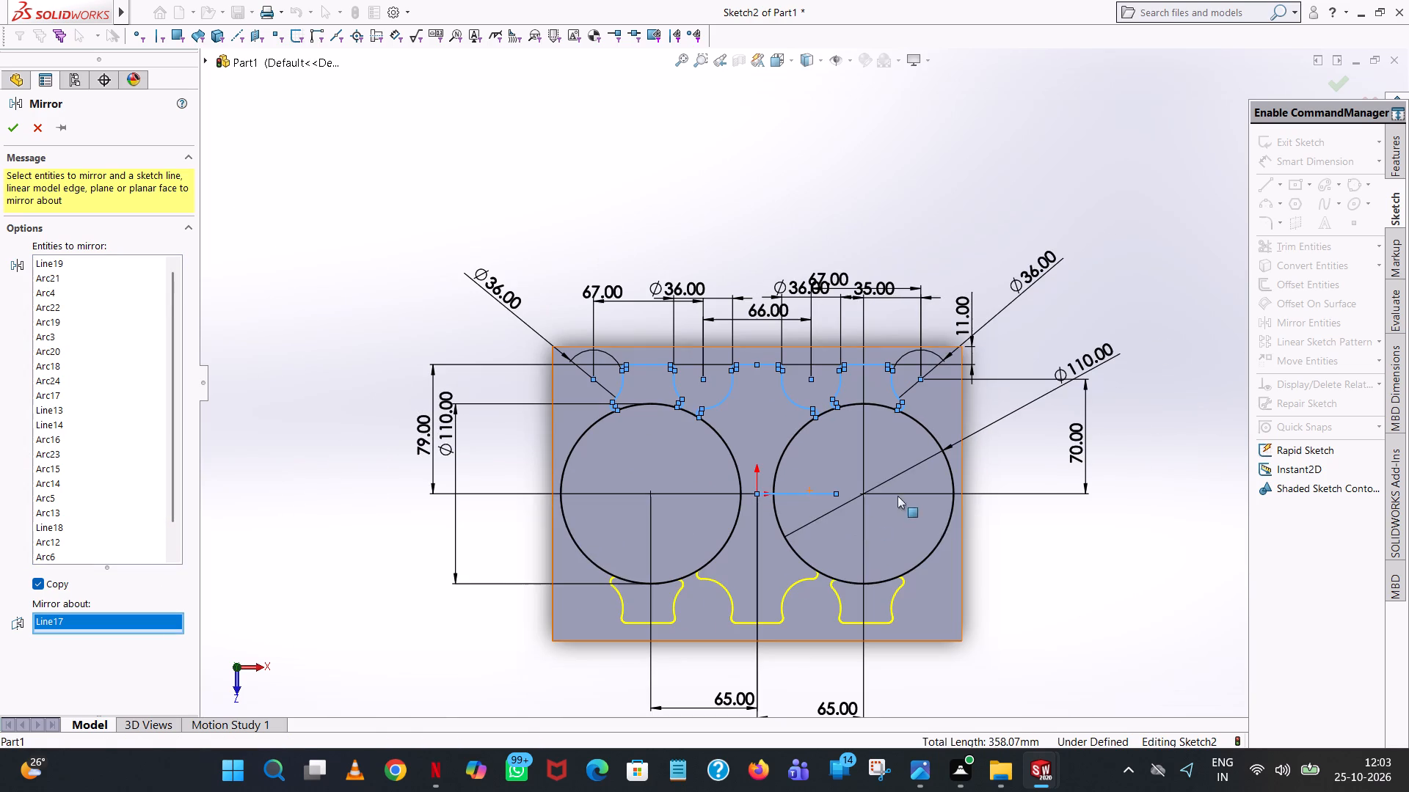
click(7, 124)
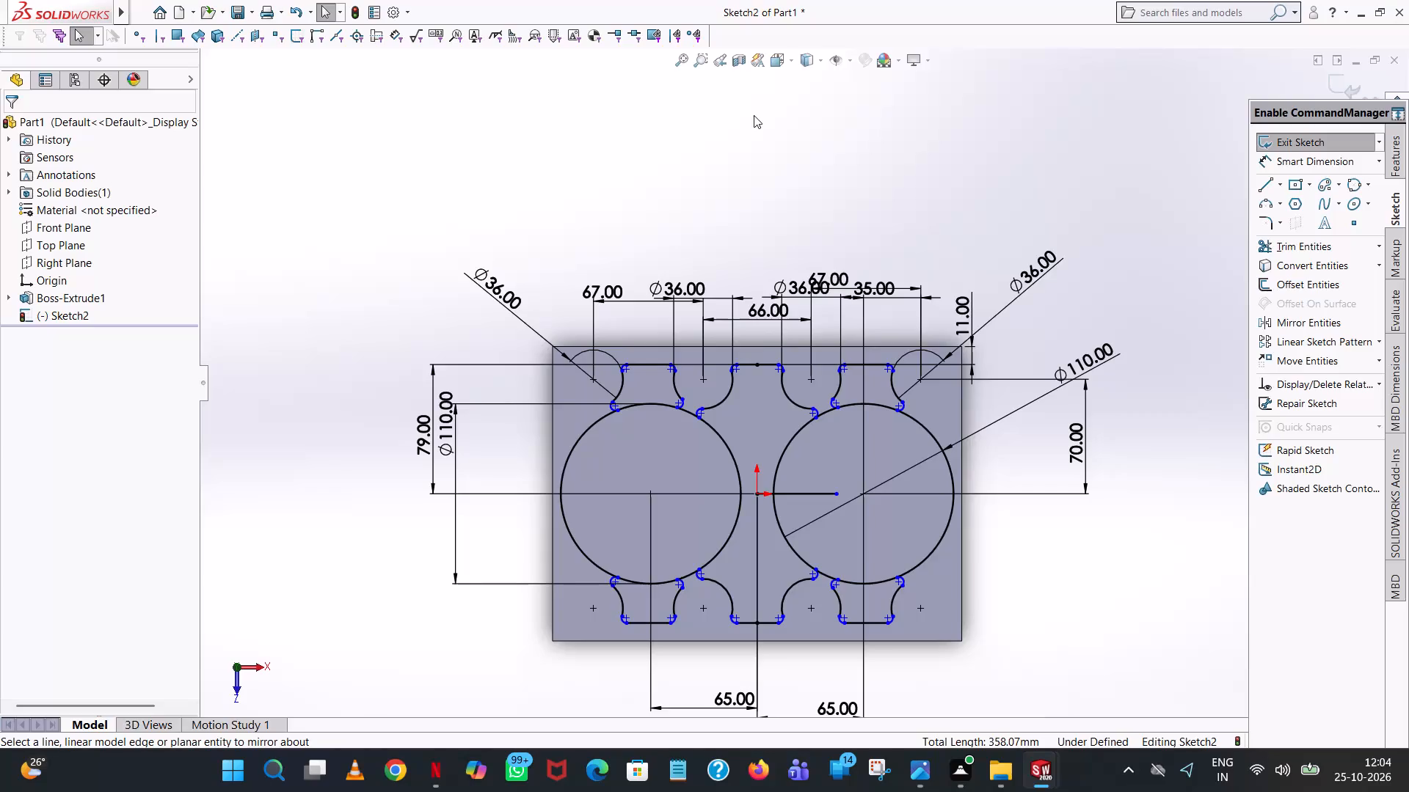
Trim away the left 110 mm circle's outer arc and its two short arcs between the outer and middle pockets.
scroll(710, 436, down, 6)
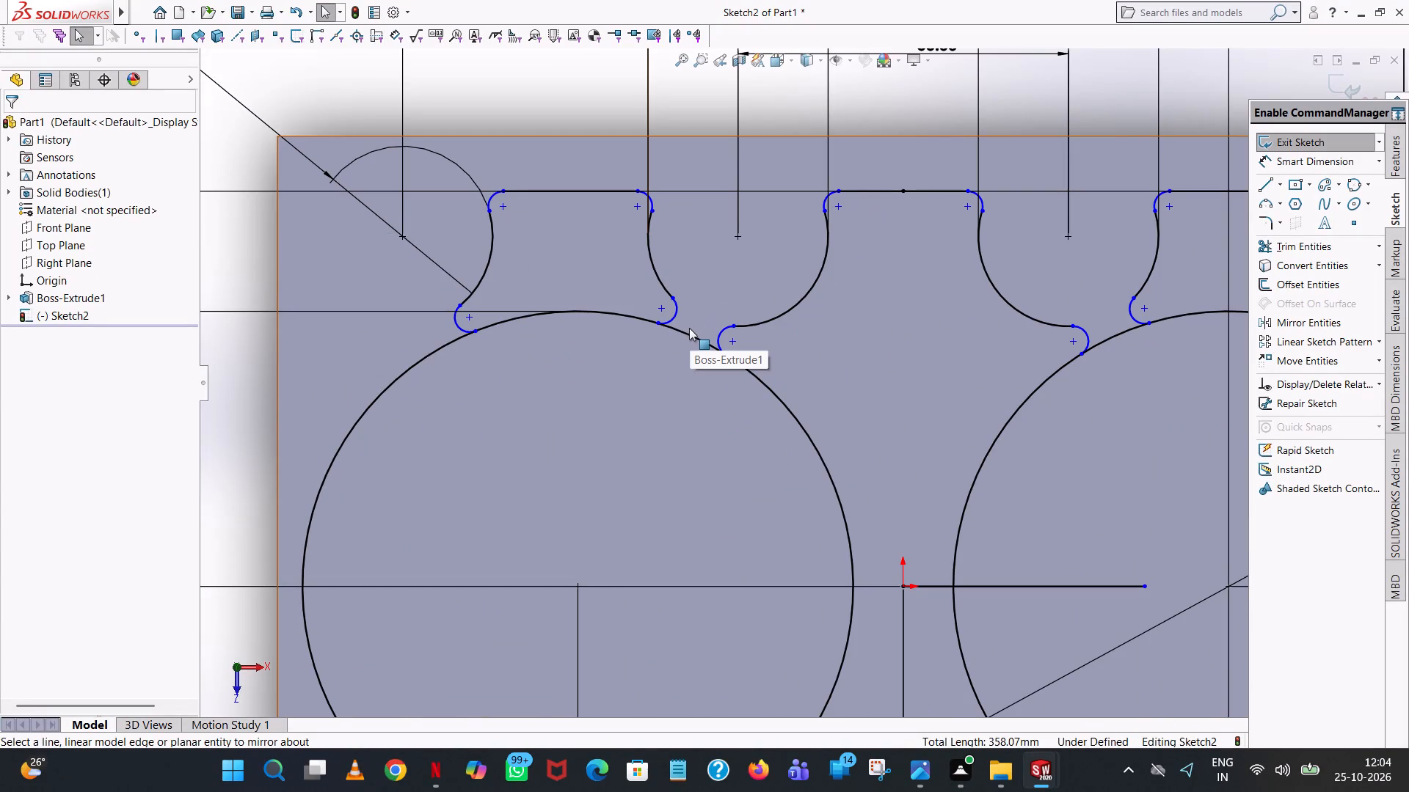
scroll(904, 474, up, 3)
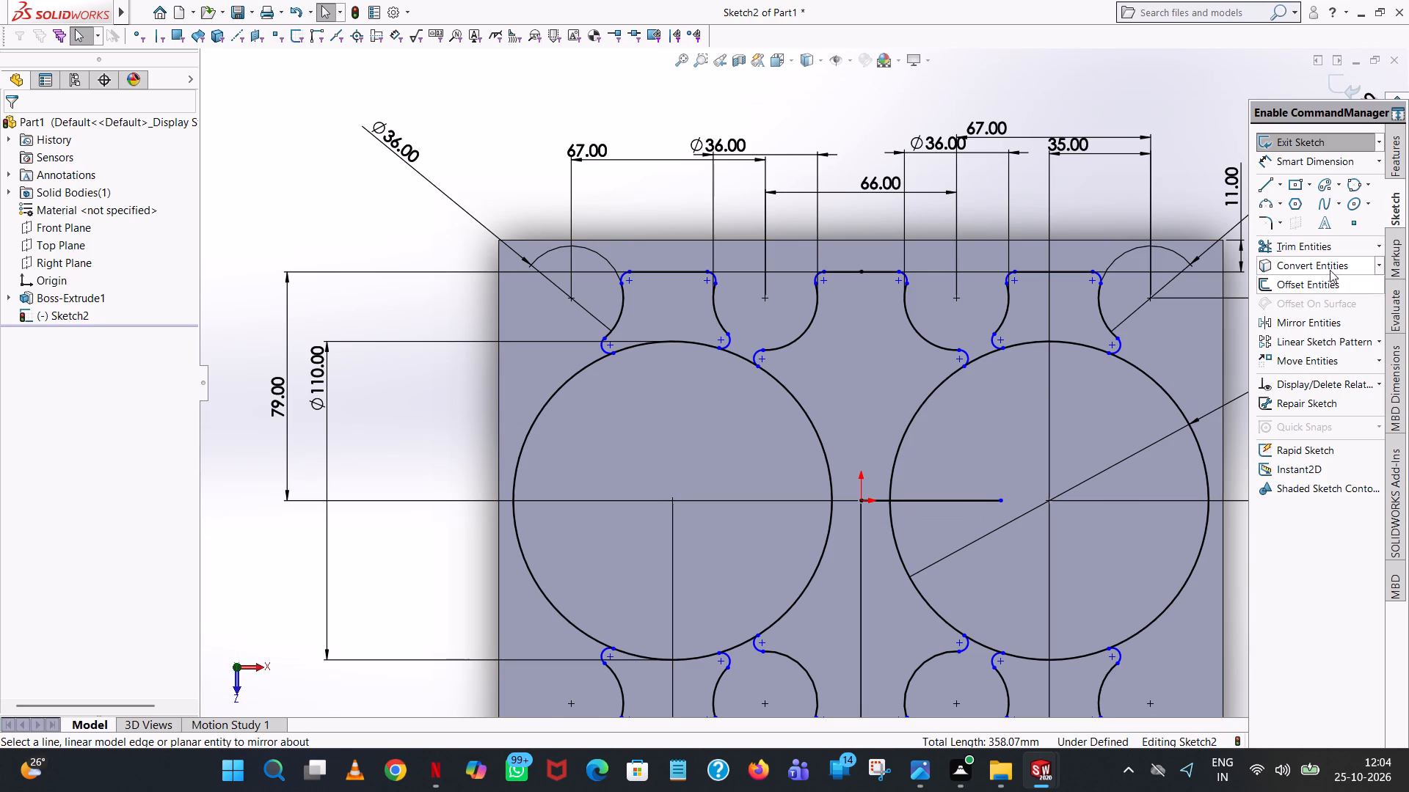
click(1321, 247)
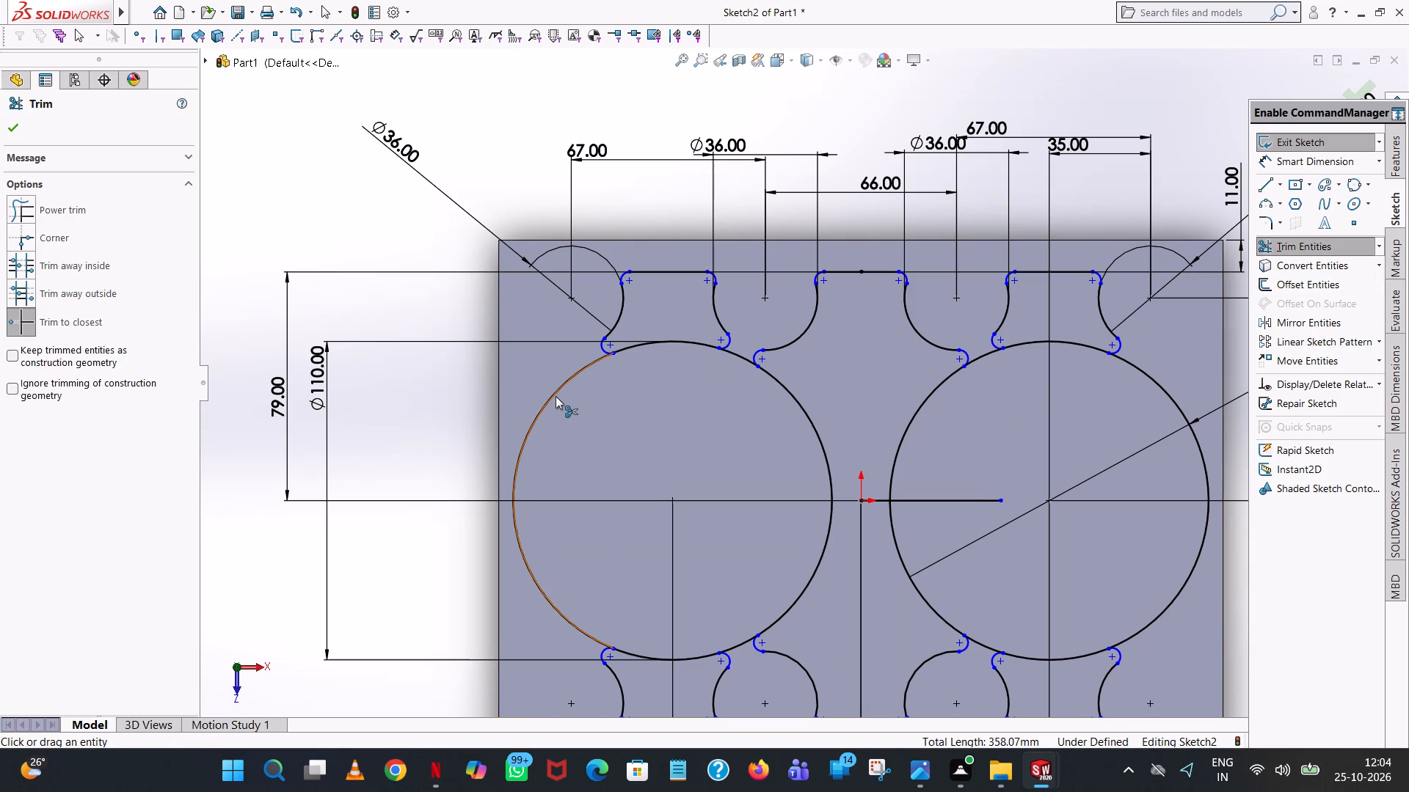
click(556, 396)
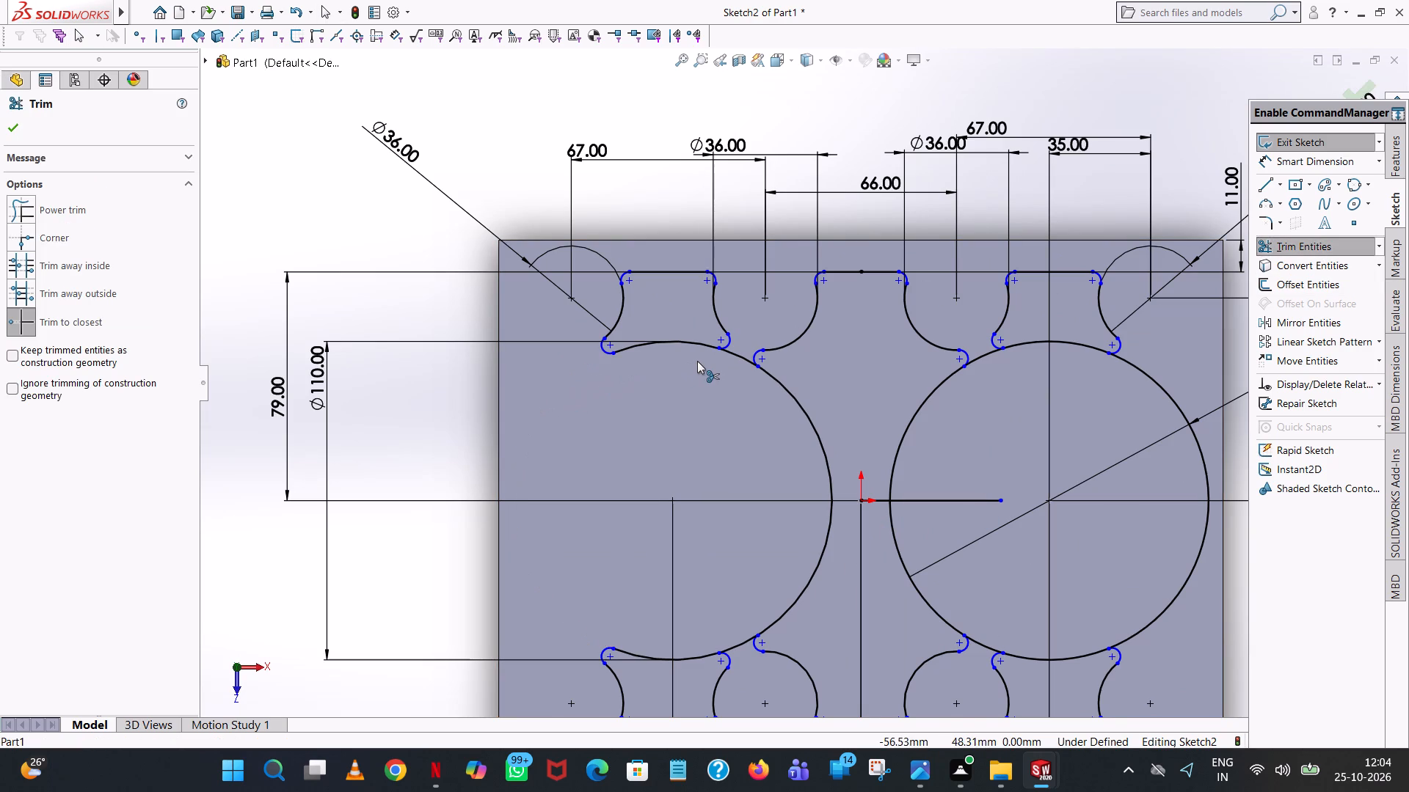
click(735, 354)
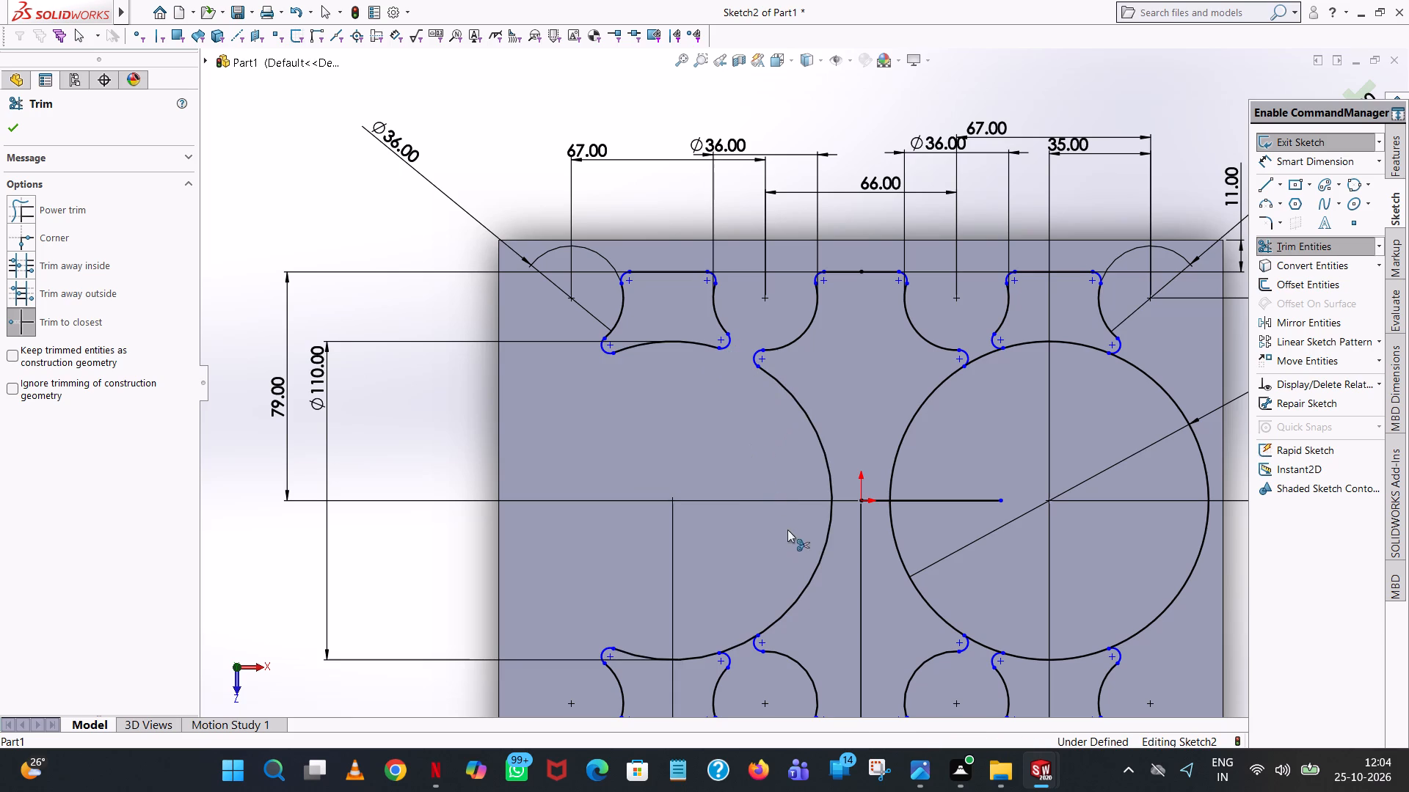
click(736, 645)
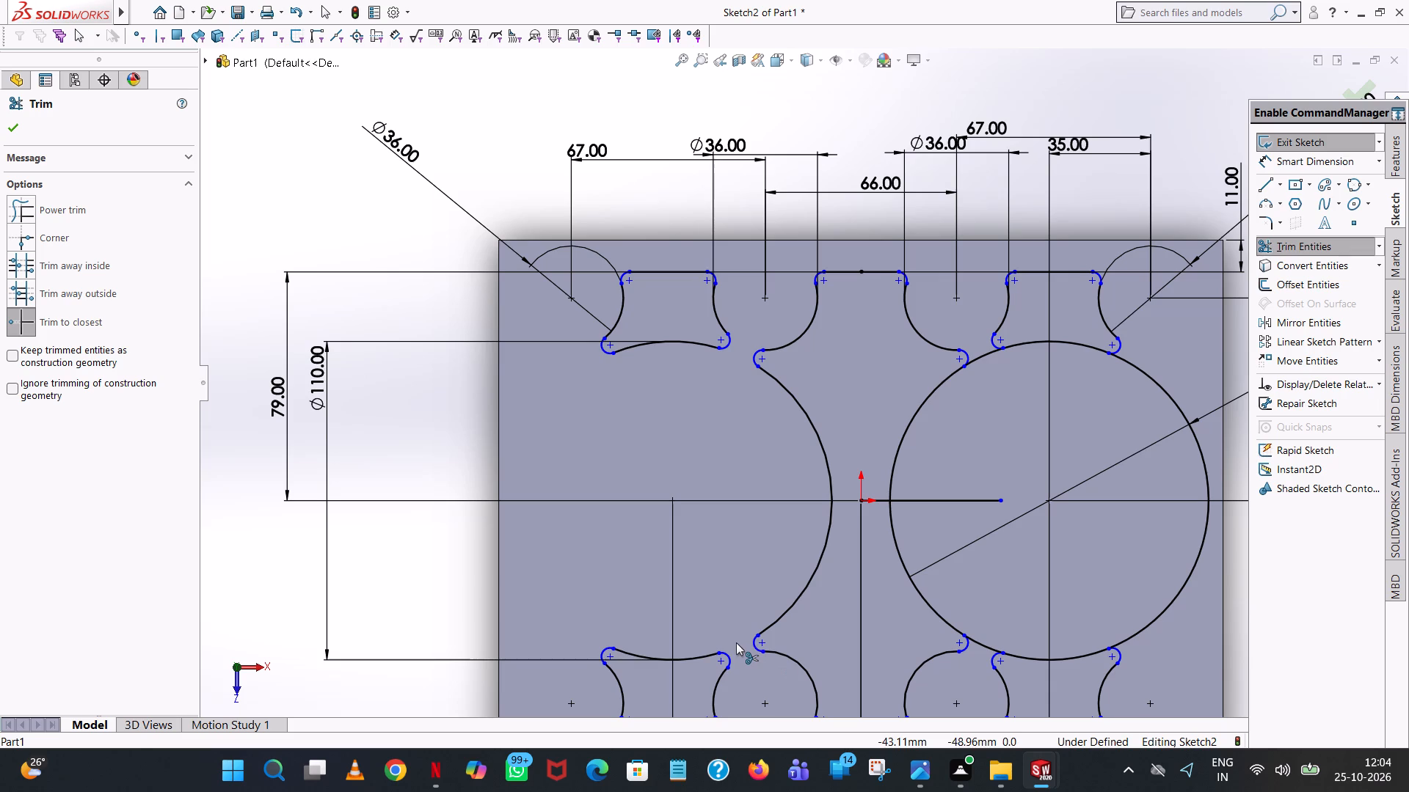
Trim away the right 110 mm circle's outer arc and its two short arcs between the middle and outer pockets.
scroll(870, 370, up, 1)
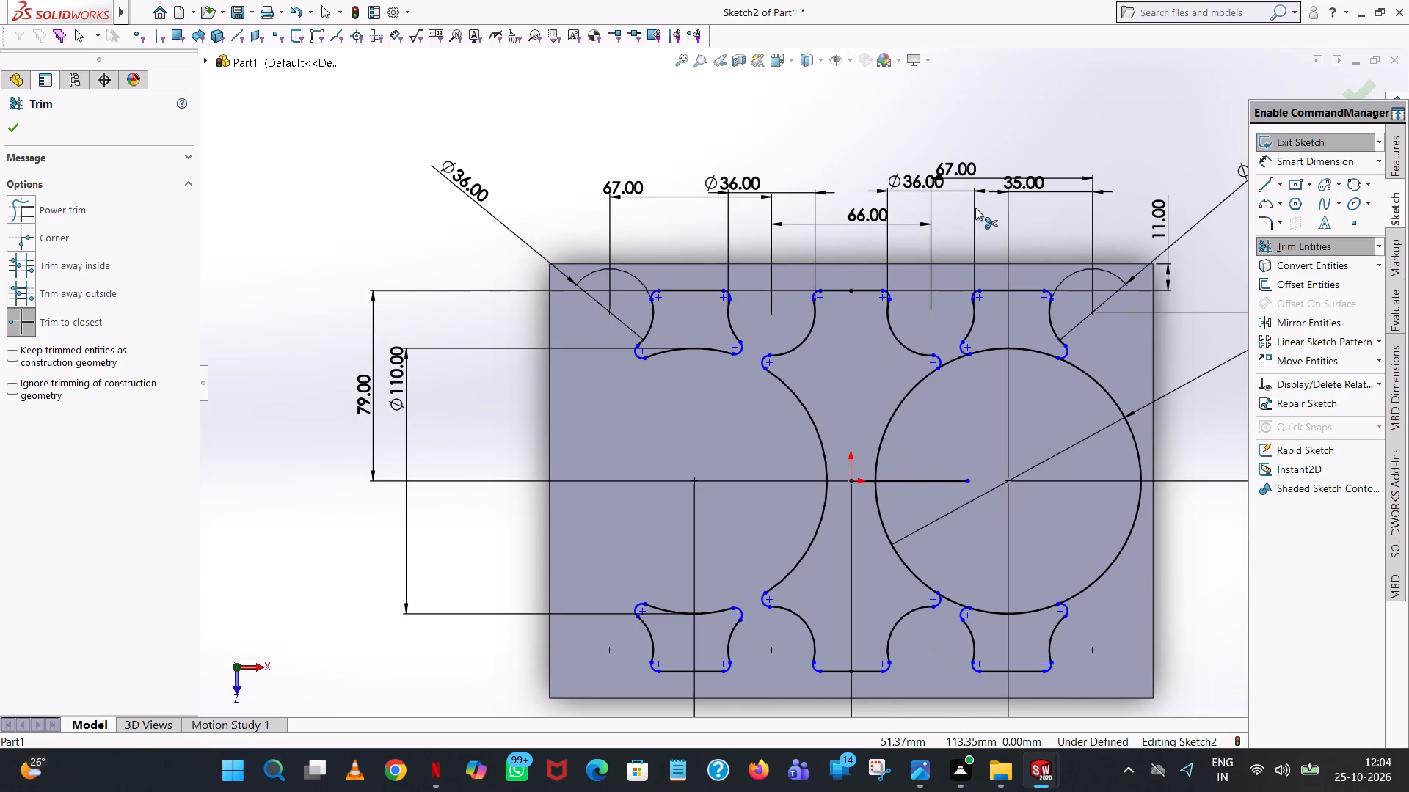
click(952, 363)
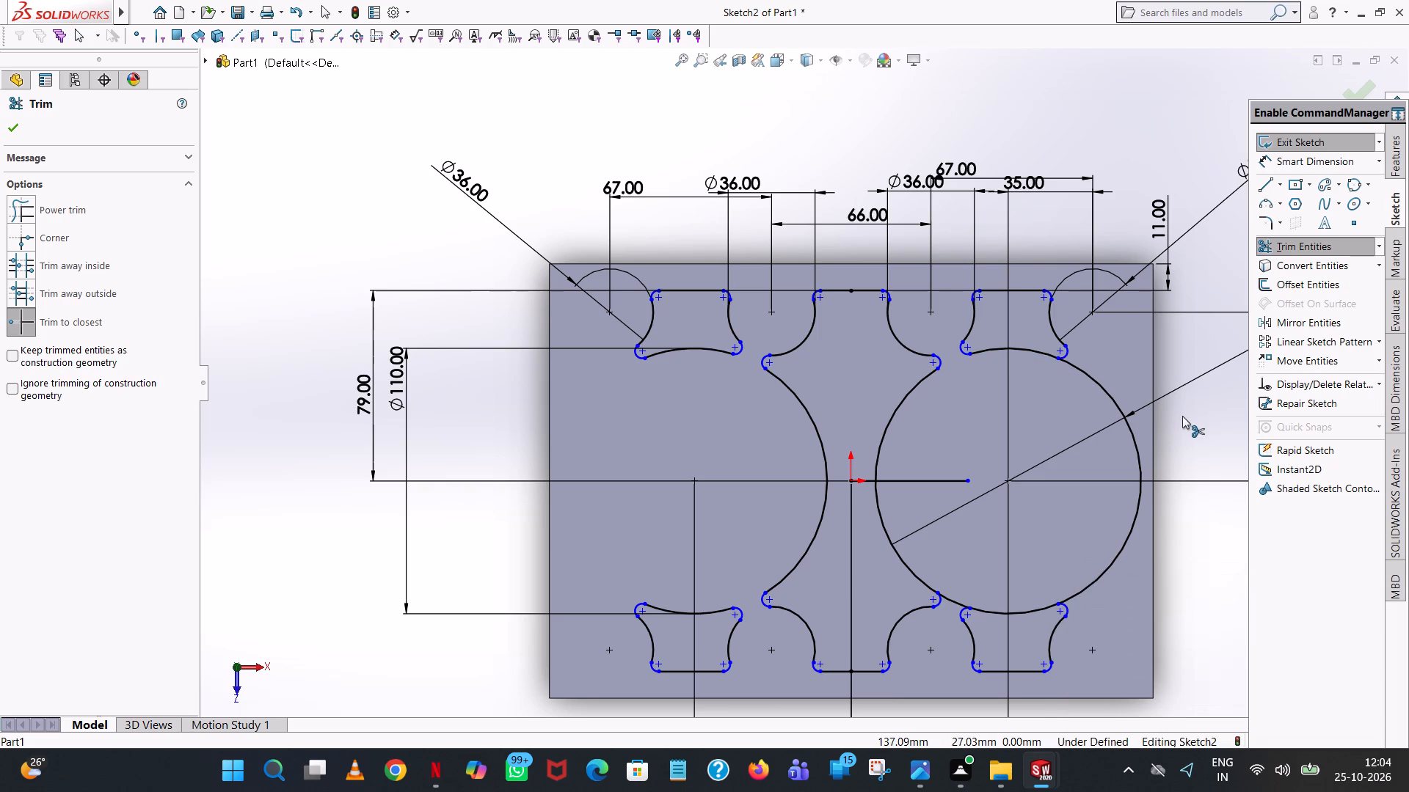
click(1117, 403)
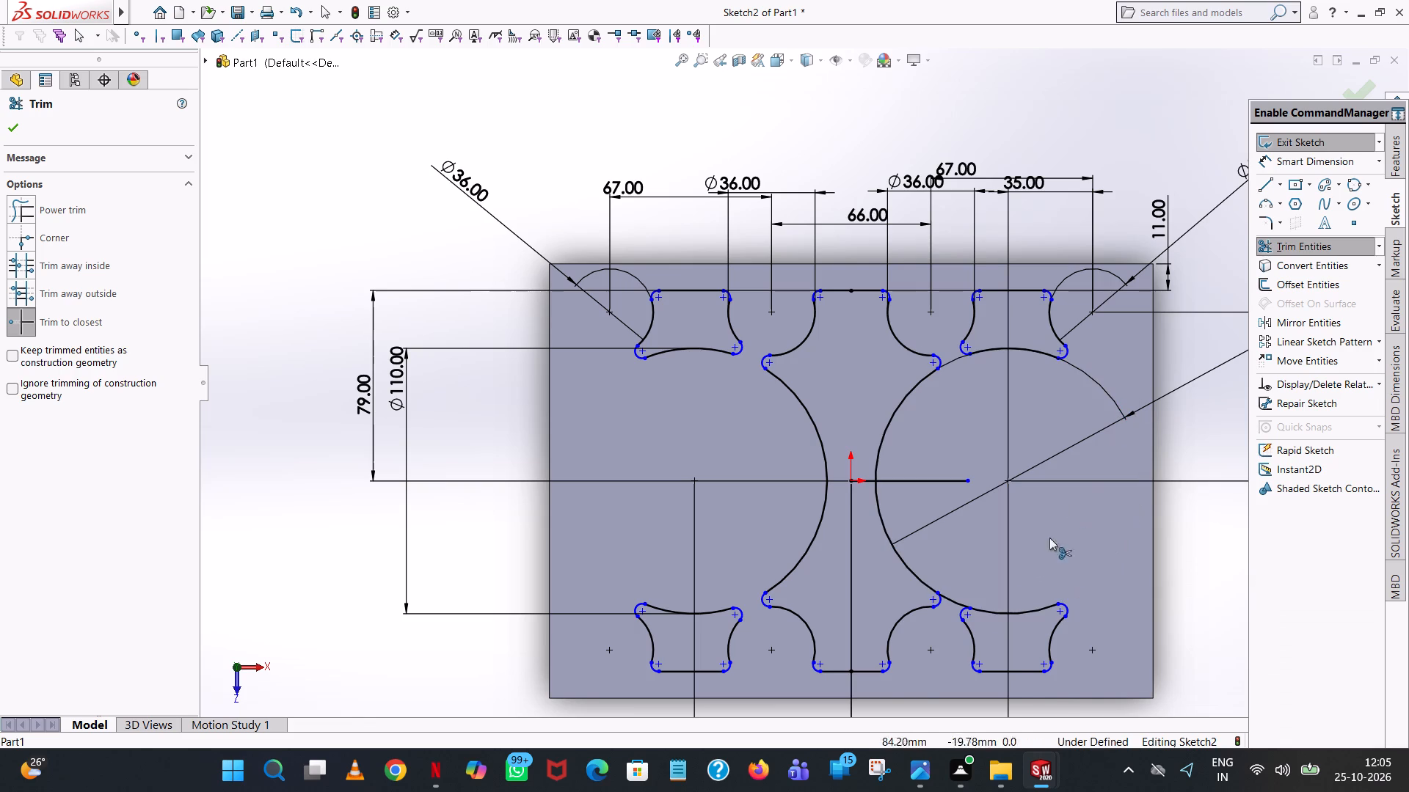
click(950, 599)
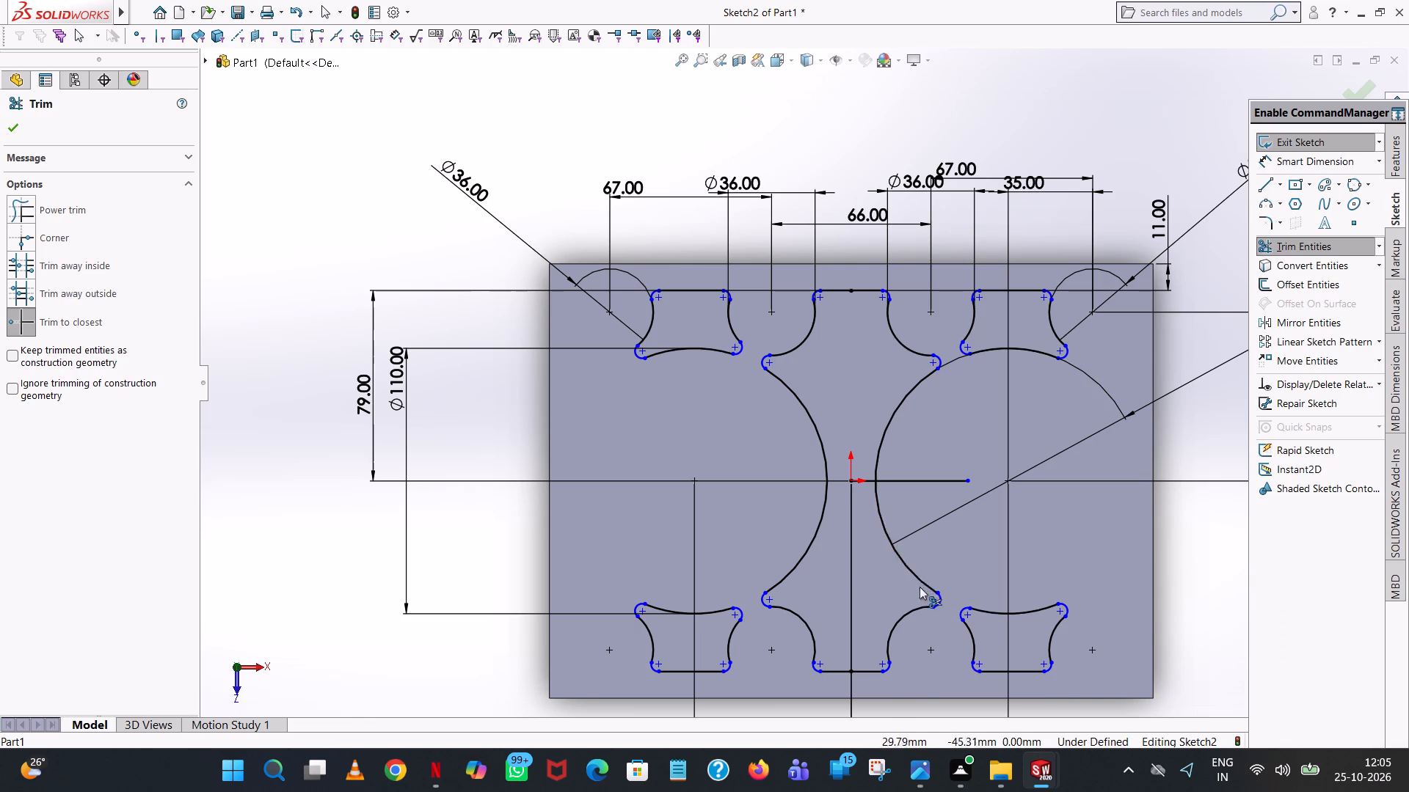
Trim away both segments of the short horizontal mirror line through the origin.
click(955, 479)
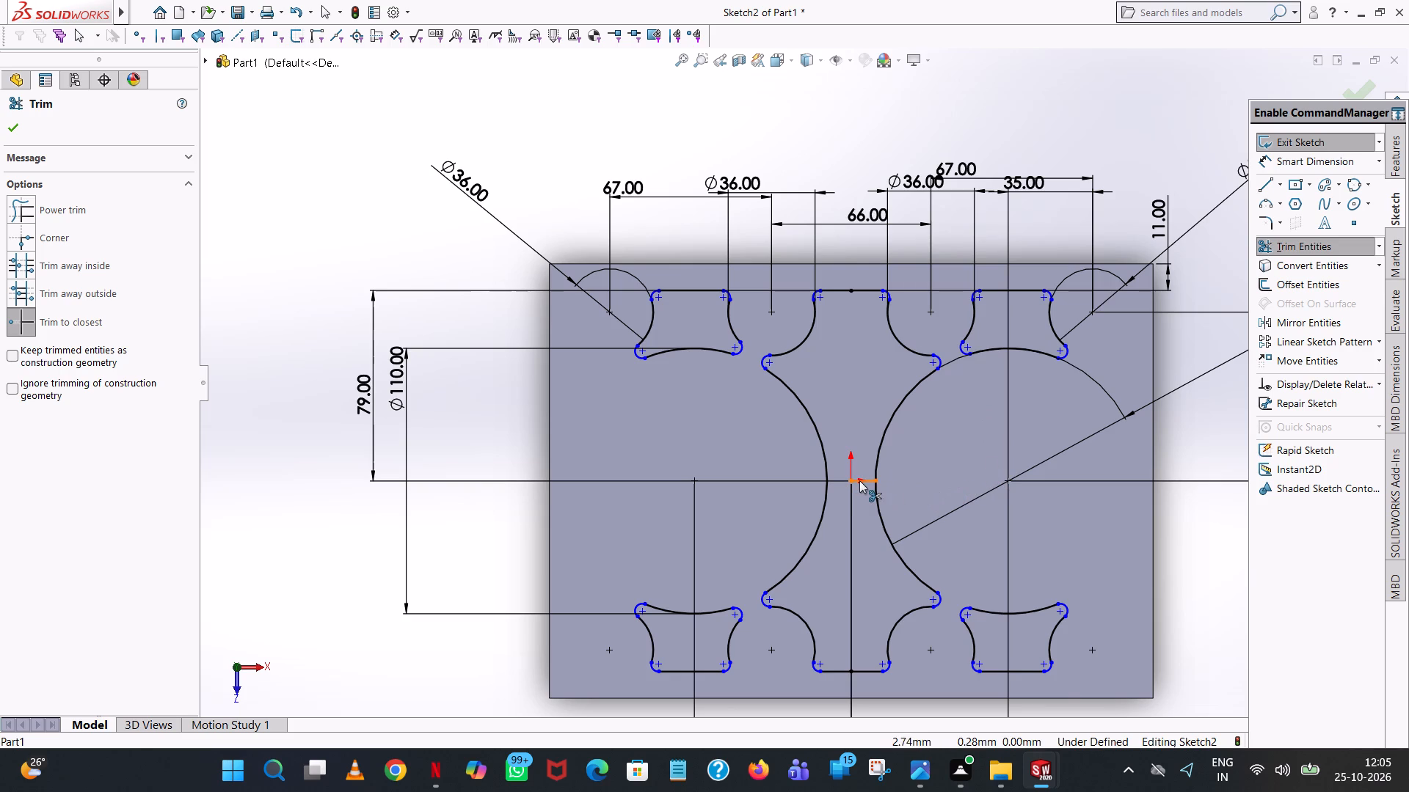
click(860, 480)
click(1107, 471)
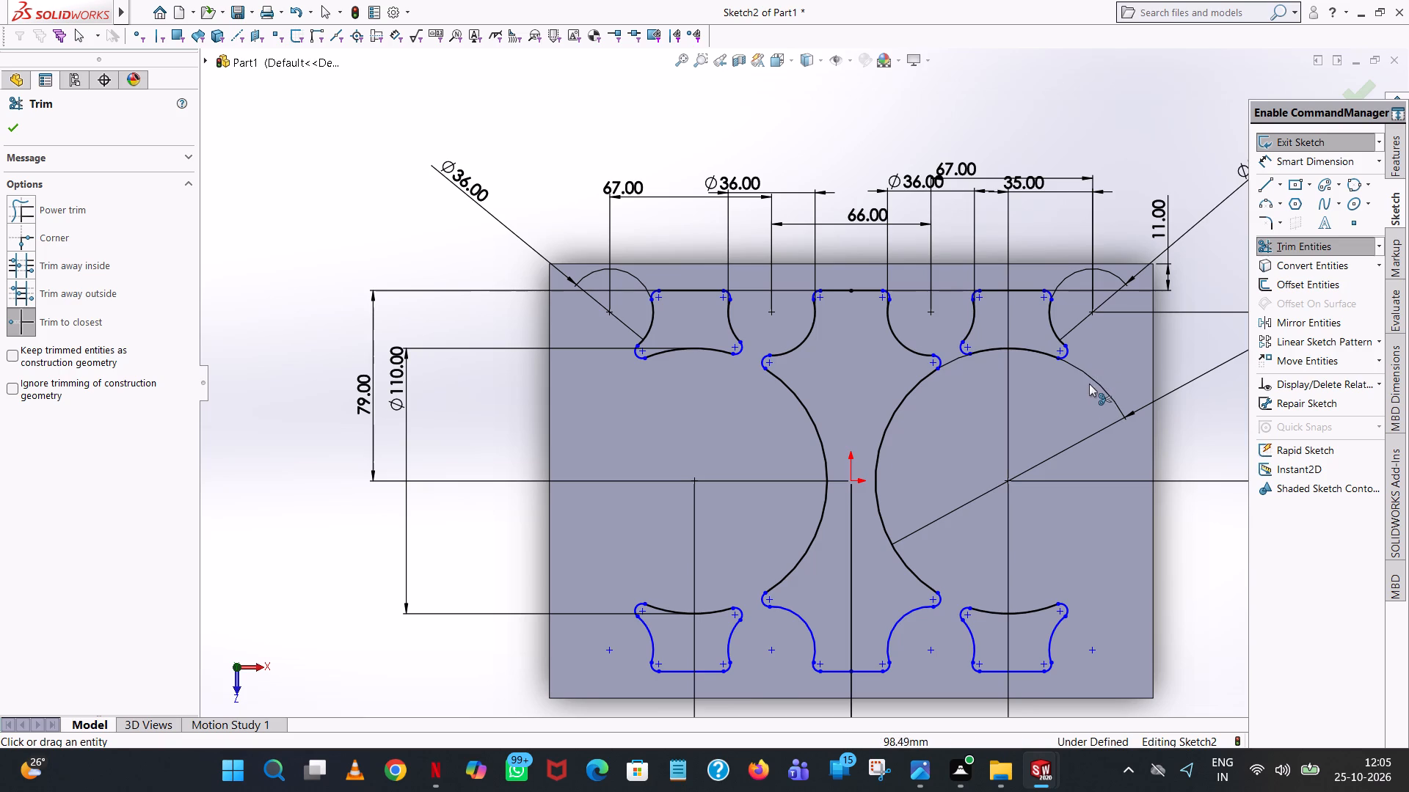
drag(1106, 357, 1081, 461)
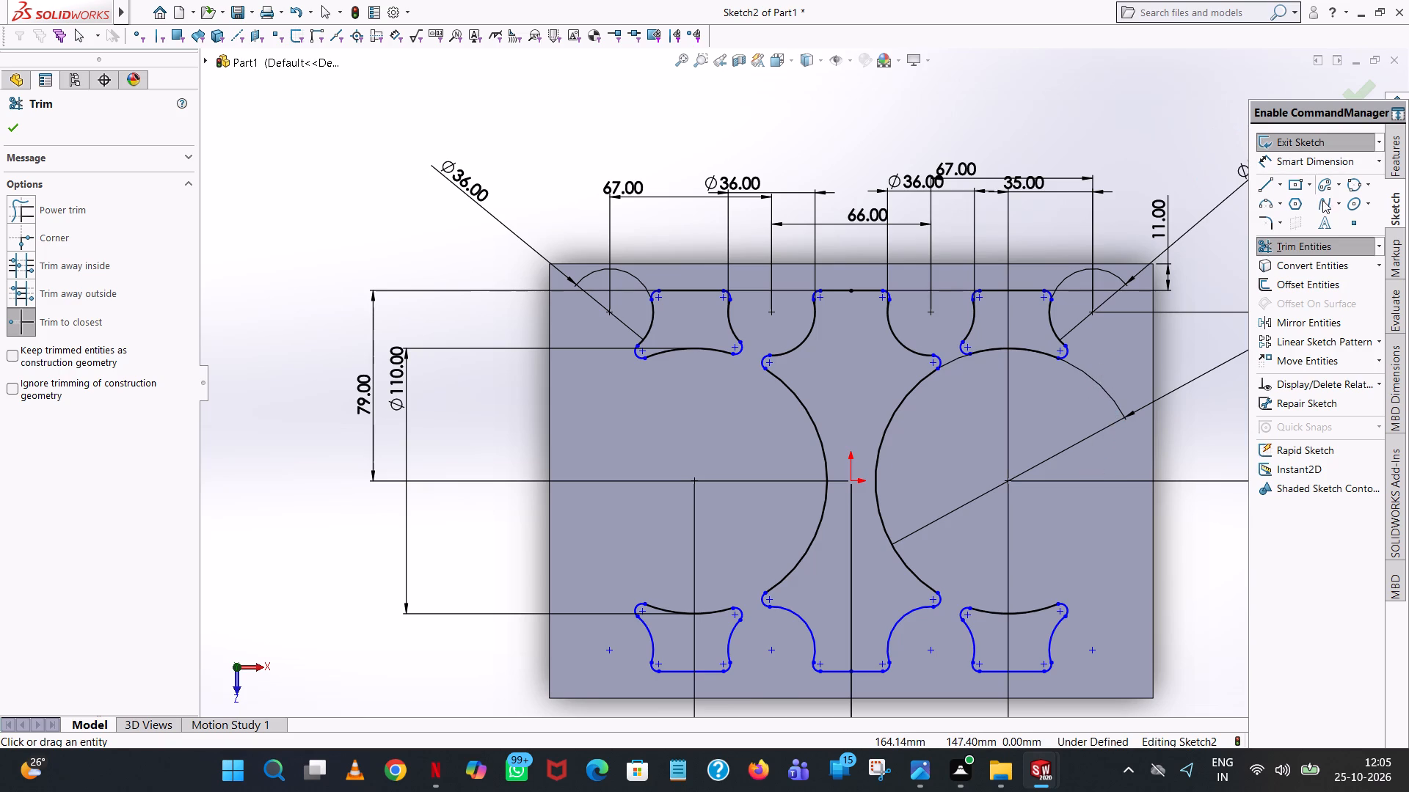
Draw a circle of 50 mm radius at each of the two large bore centres, (-65, 0) and (65, 0).
click(1369, 180)
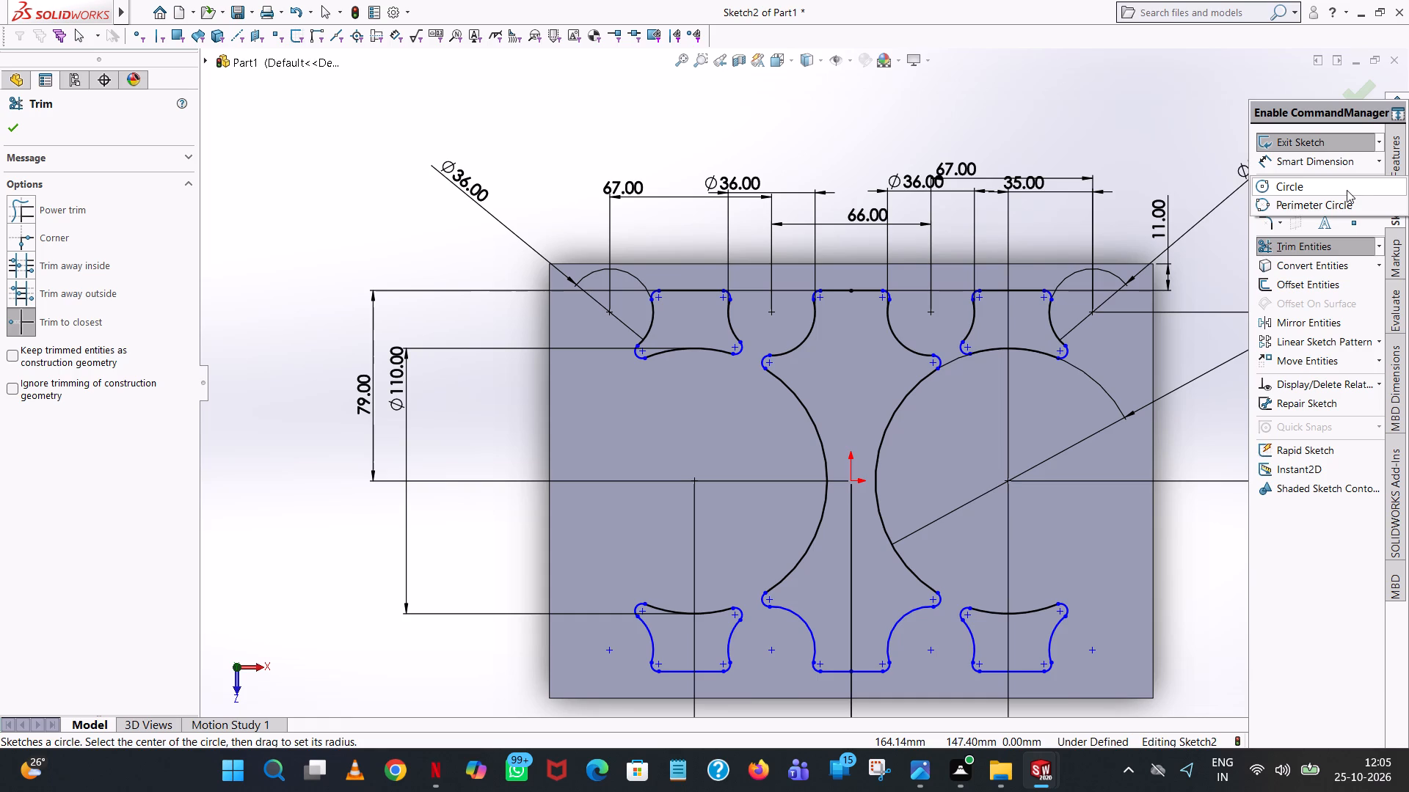
click(1295, 188)
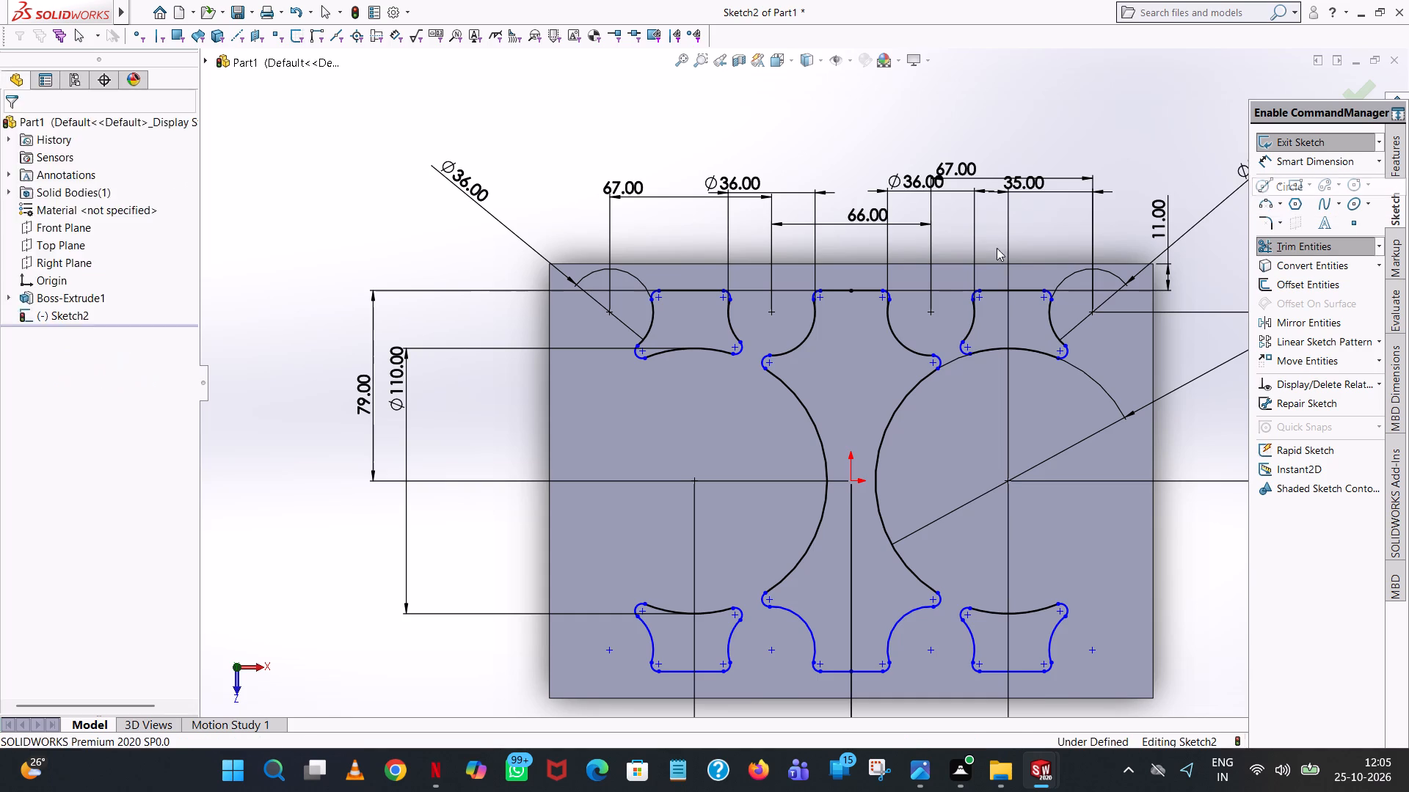
click(696, 481)
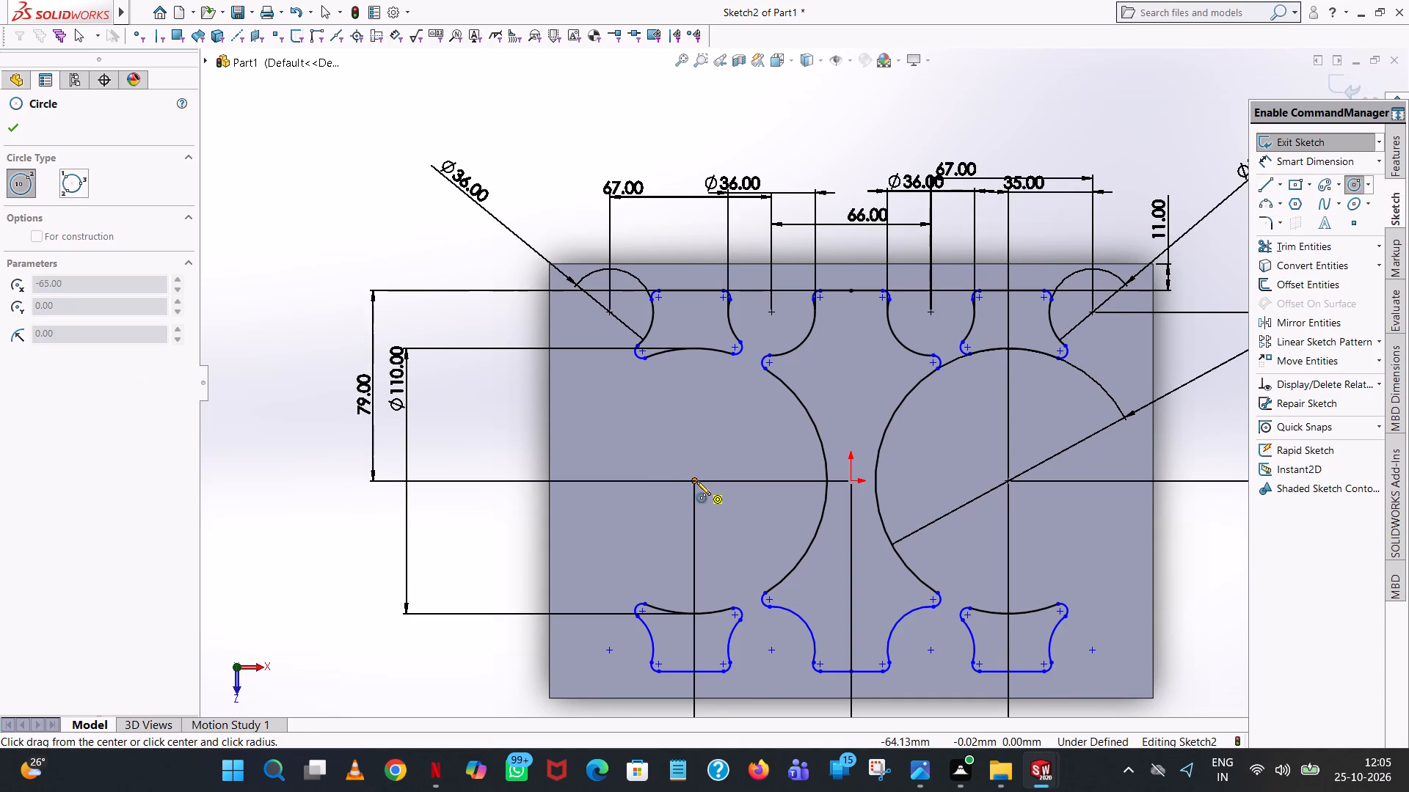
click(737, 362)
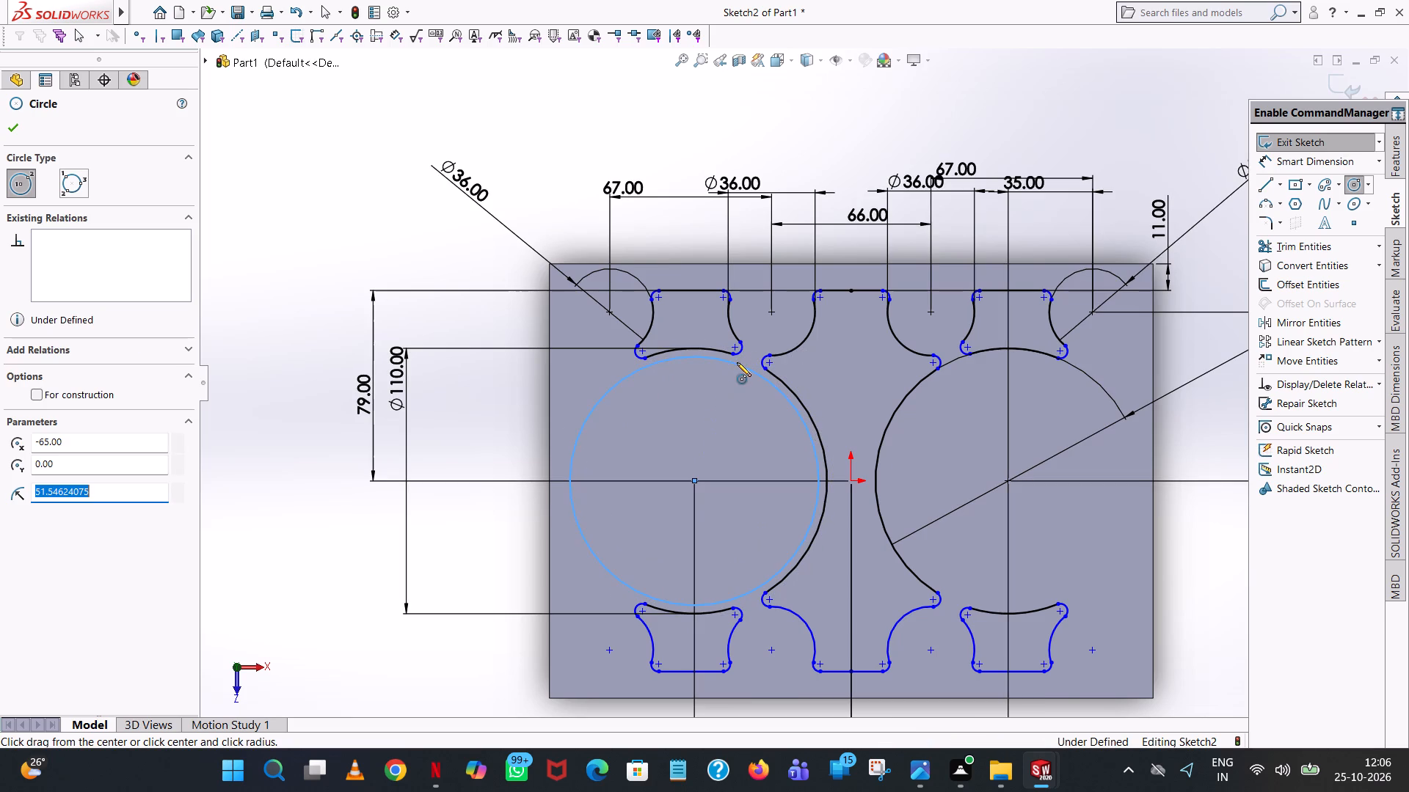
text(50)
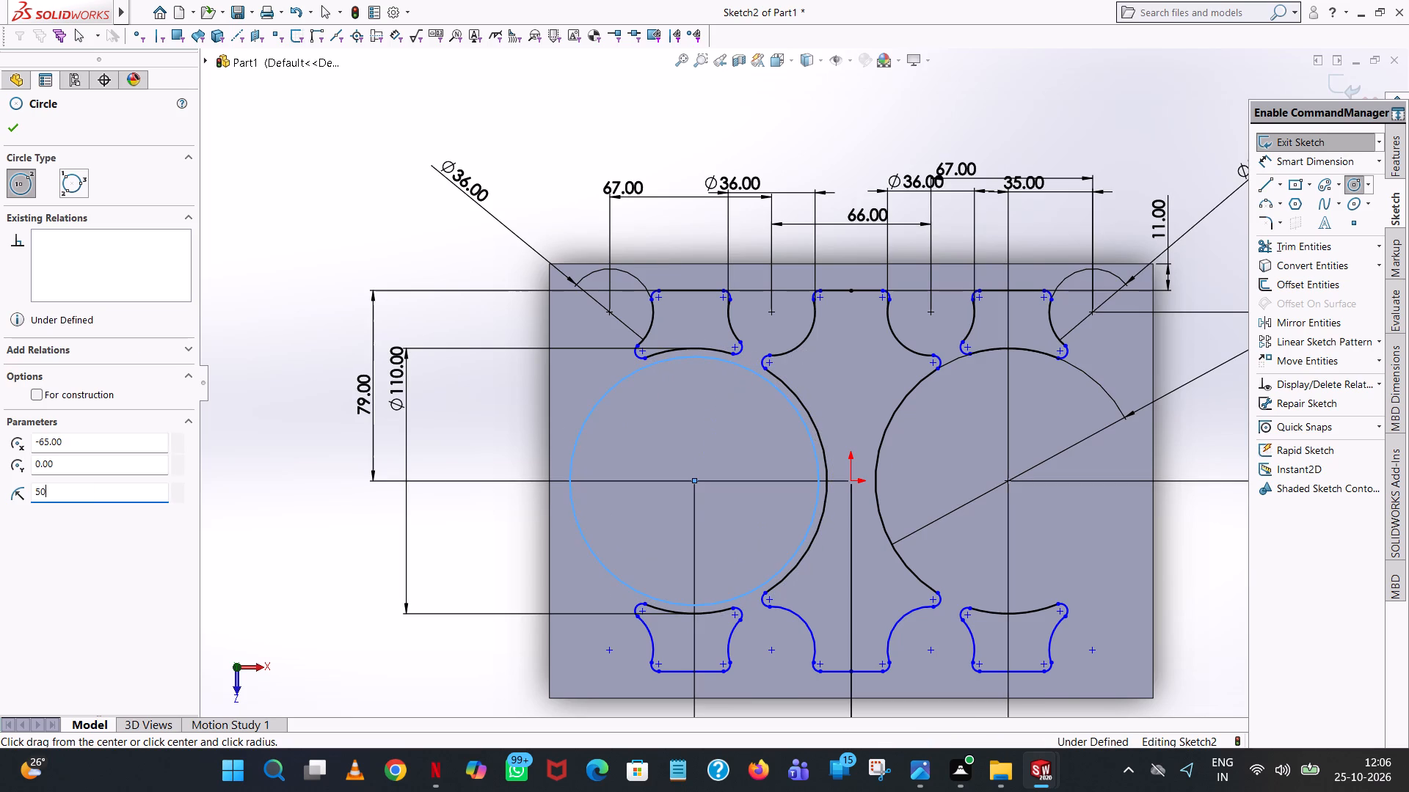
key(Return)
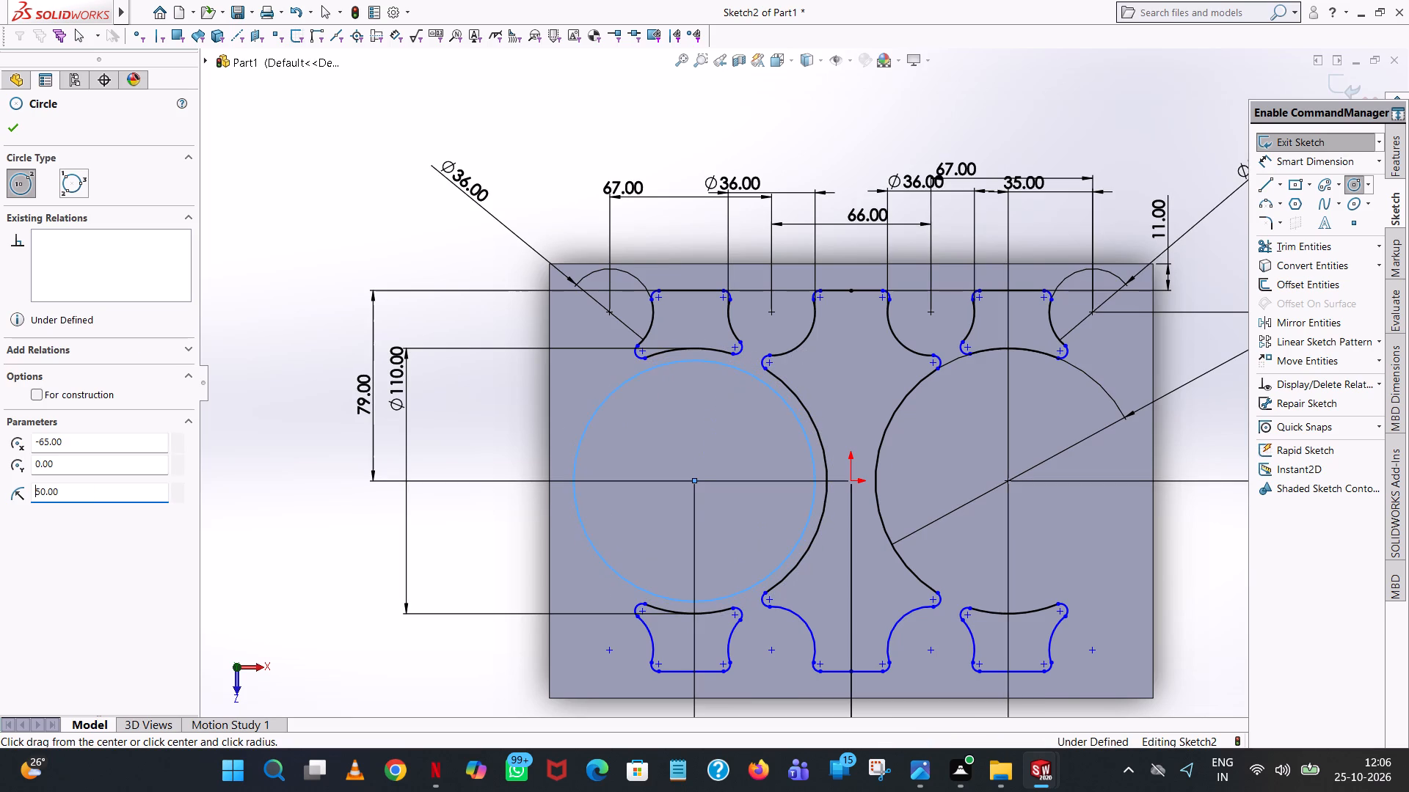
click(1008, 480)
click(1035, 378)
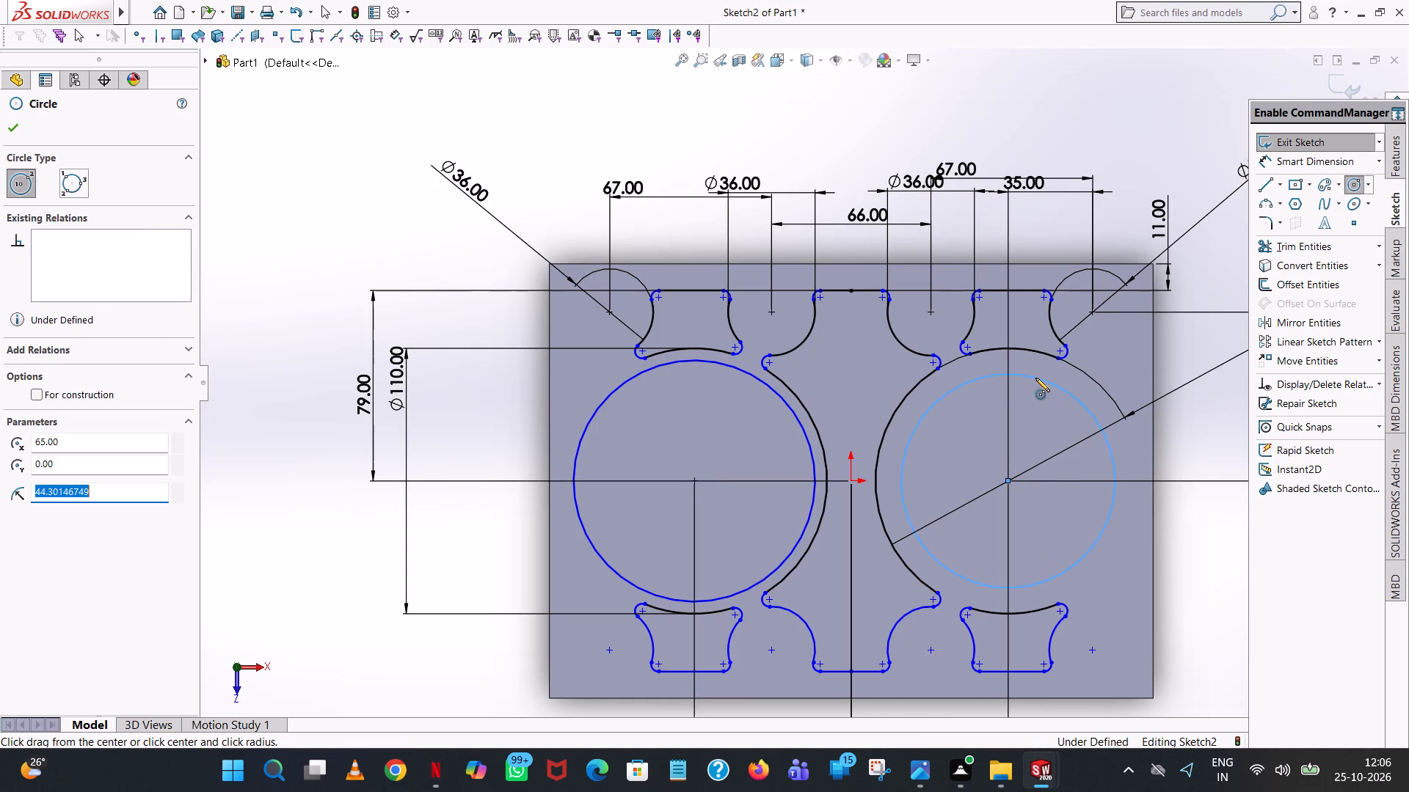
text(50)
key(Return)
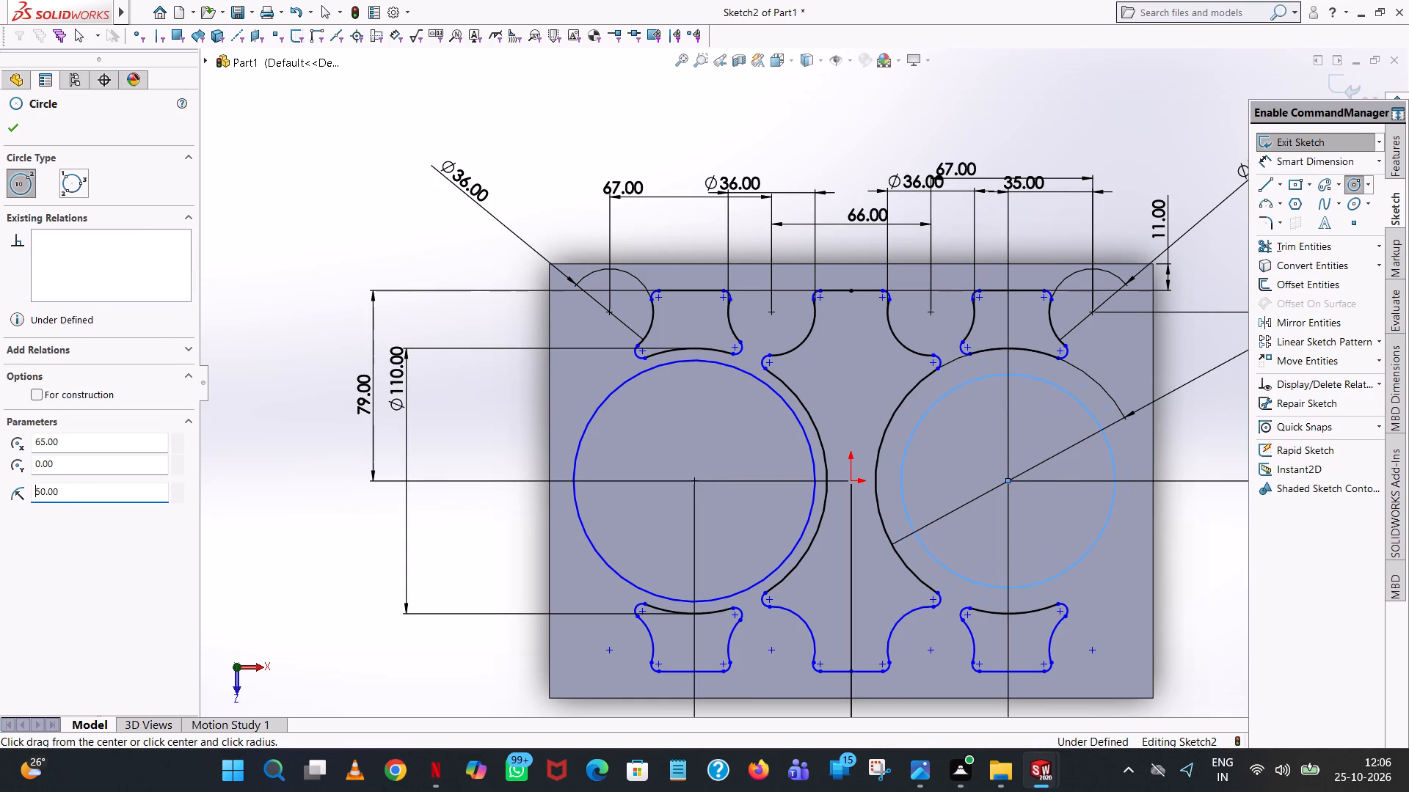
click(7, 128)
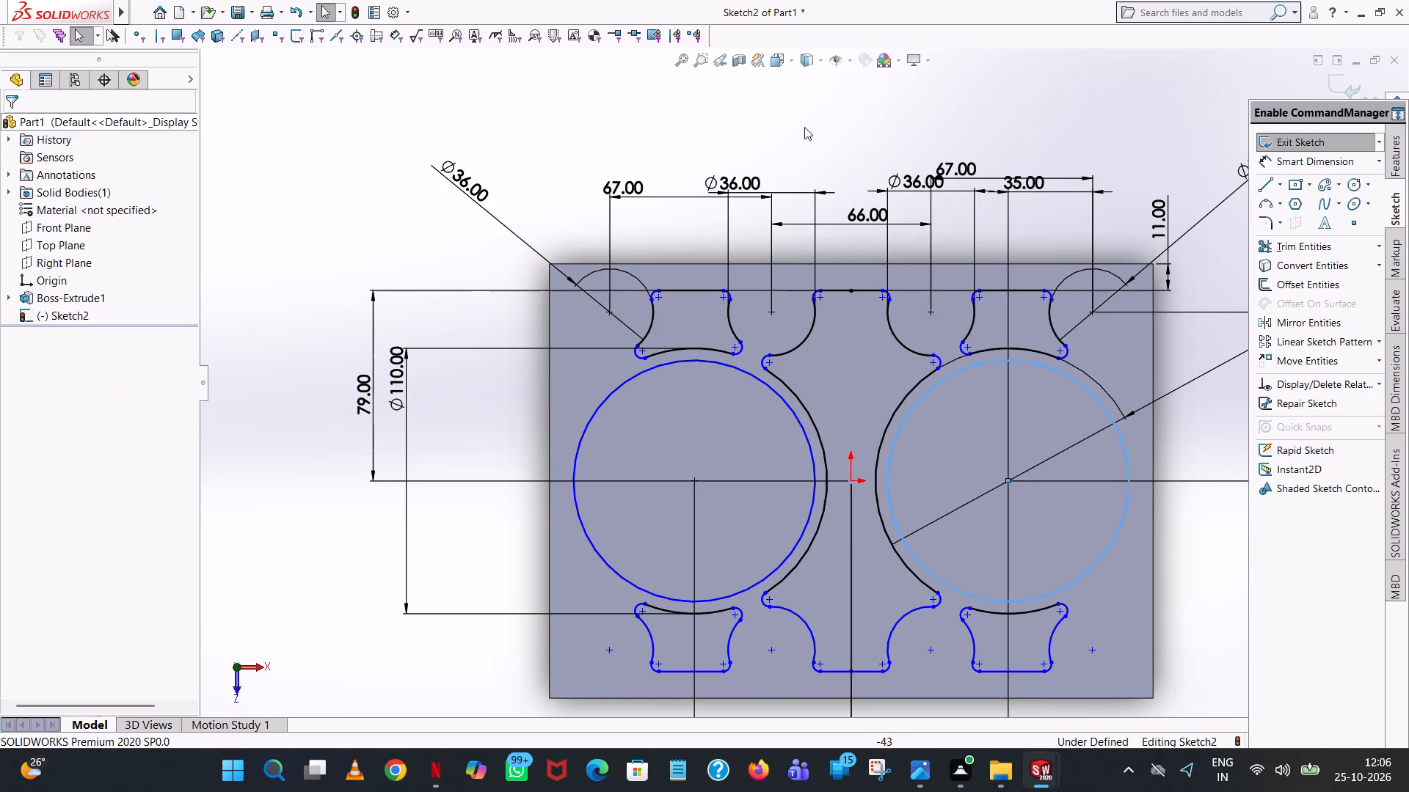
click(1076, 100)
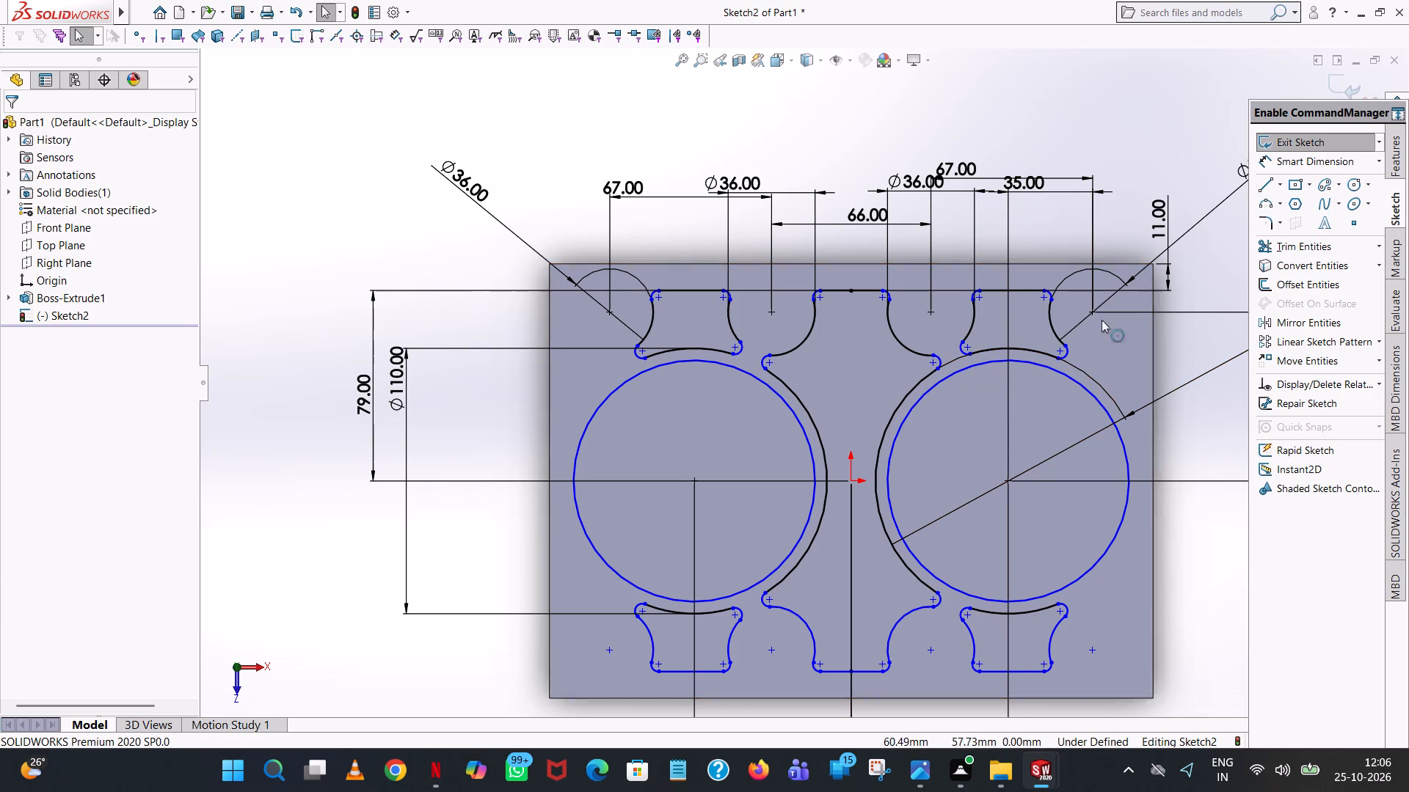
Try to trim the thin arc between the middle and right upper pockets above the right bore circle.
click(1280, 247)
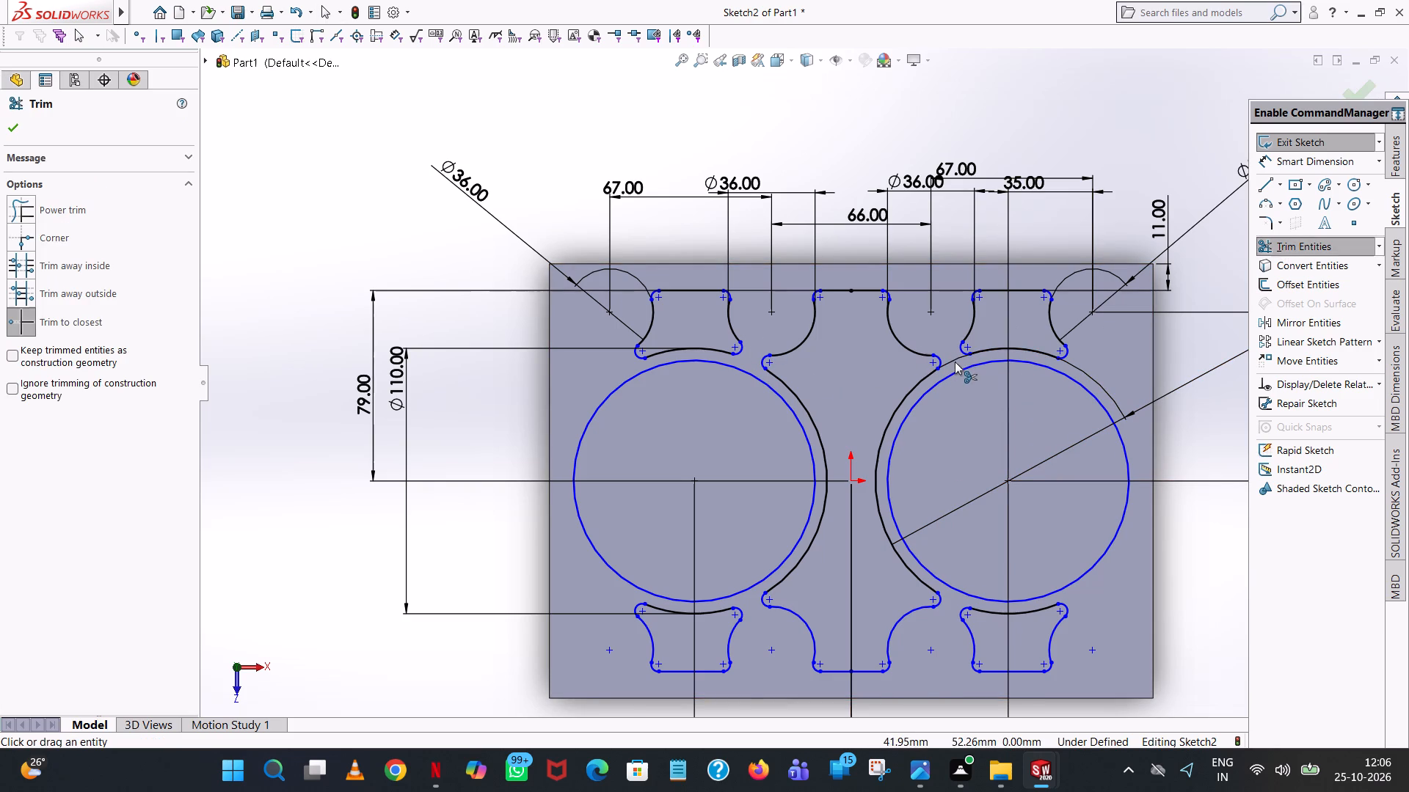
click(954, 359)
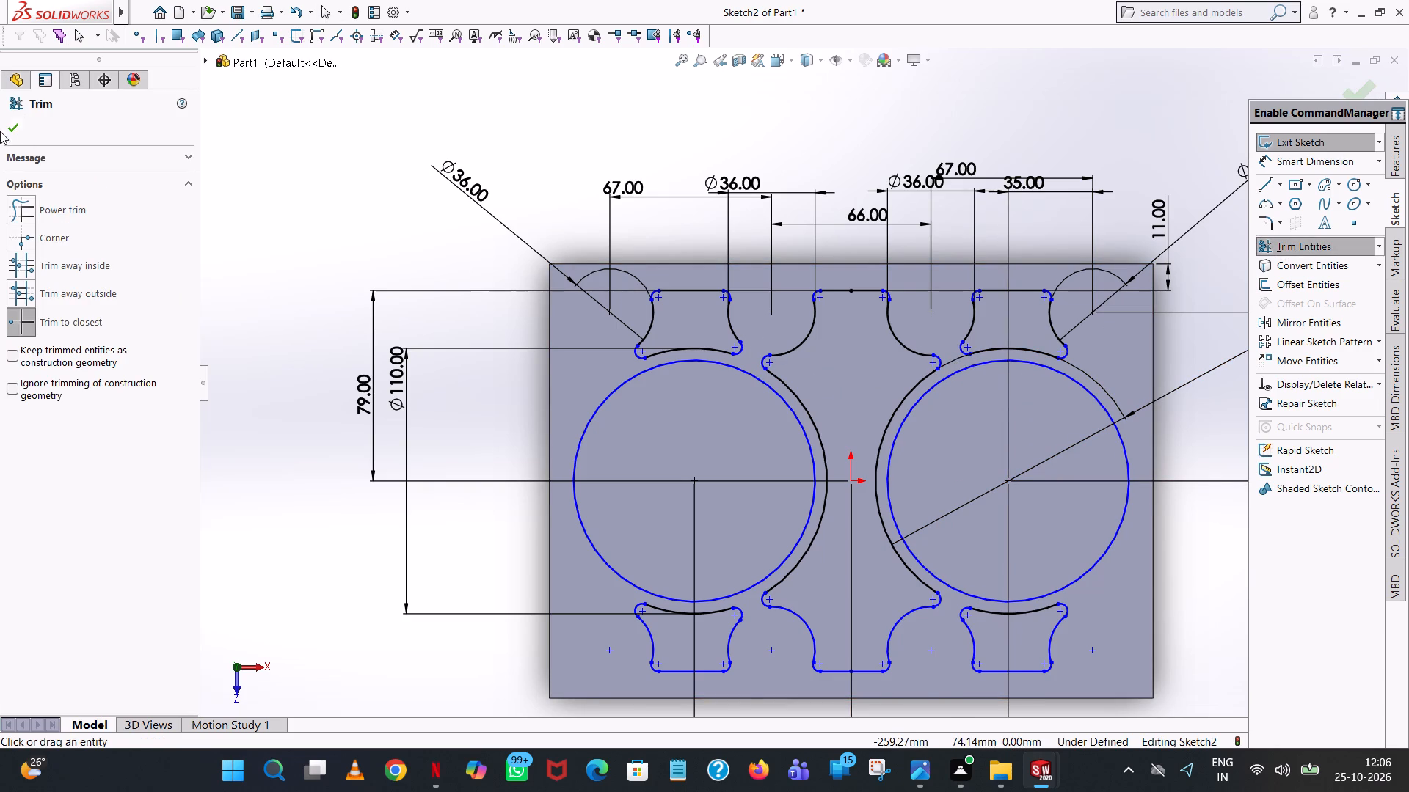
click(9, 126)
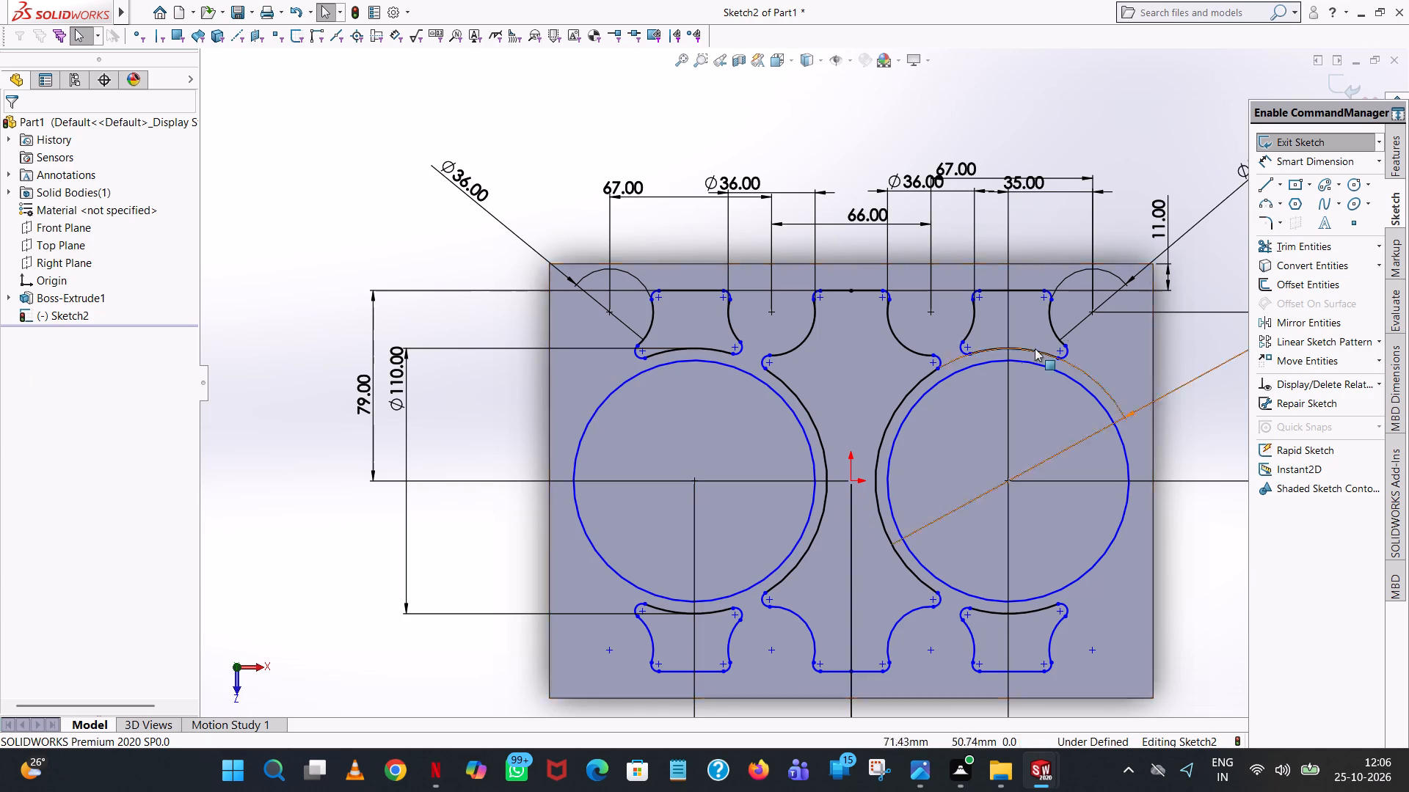
Draw a concentric inner circle at the right bore centre with its radius set to 86/2 mm.
click(1355, 180)
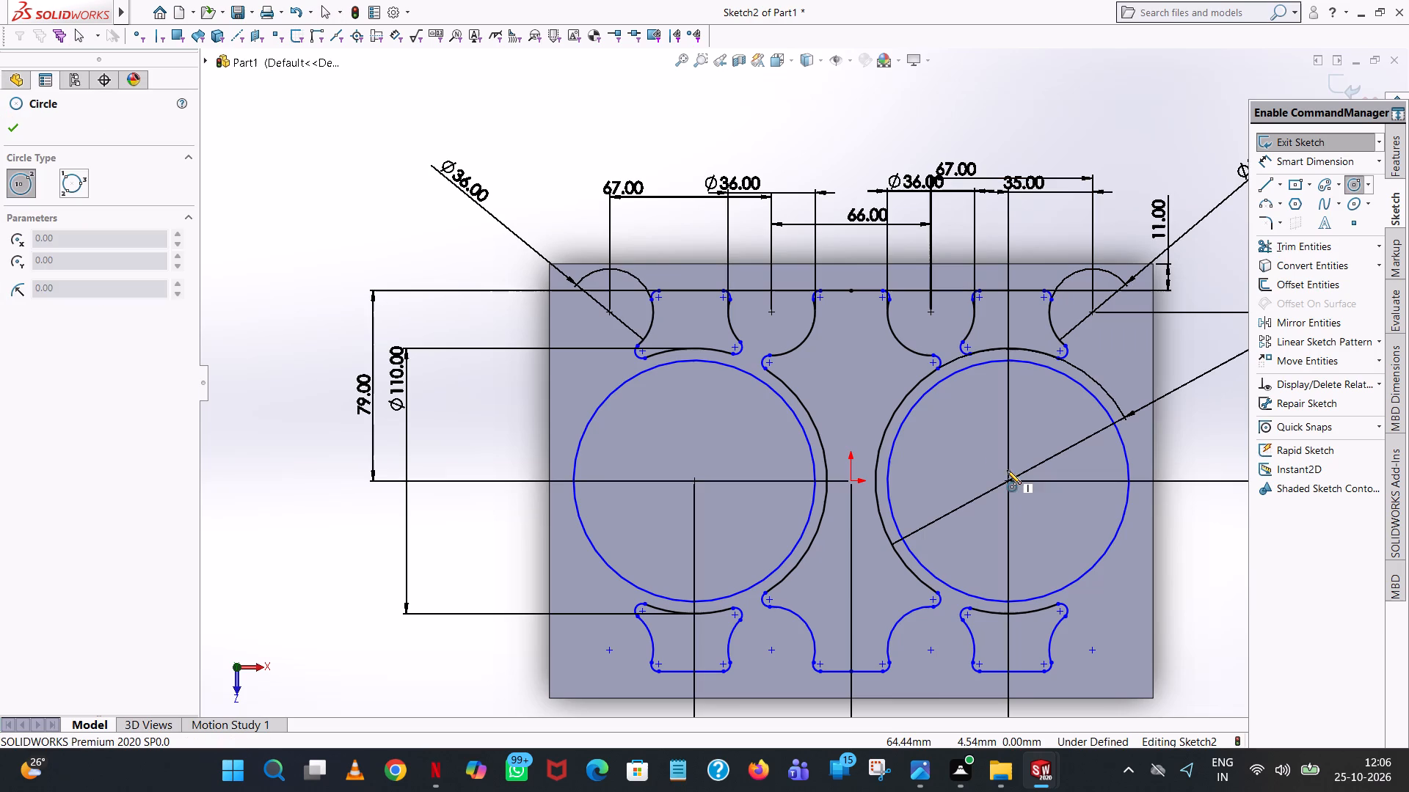
click(1008, 480)
click(1026, 399)
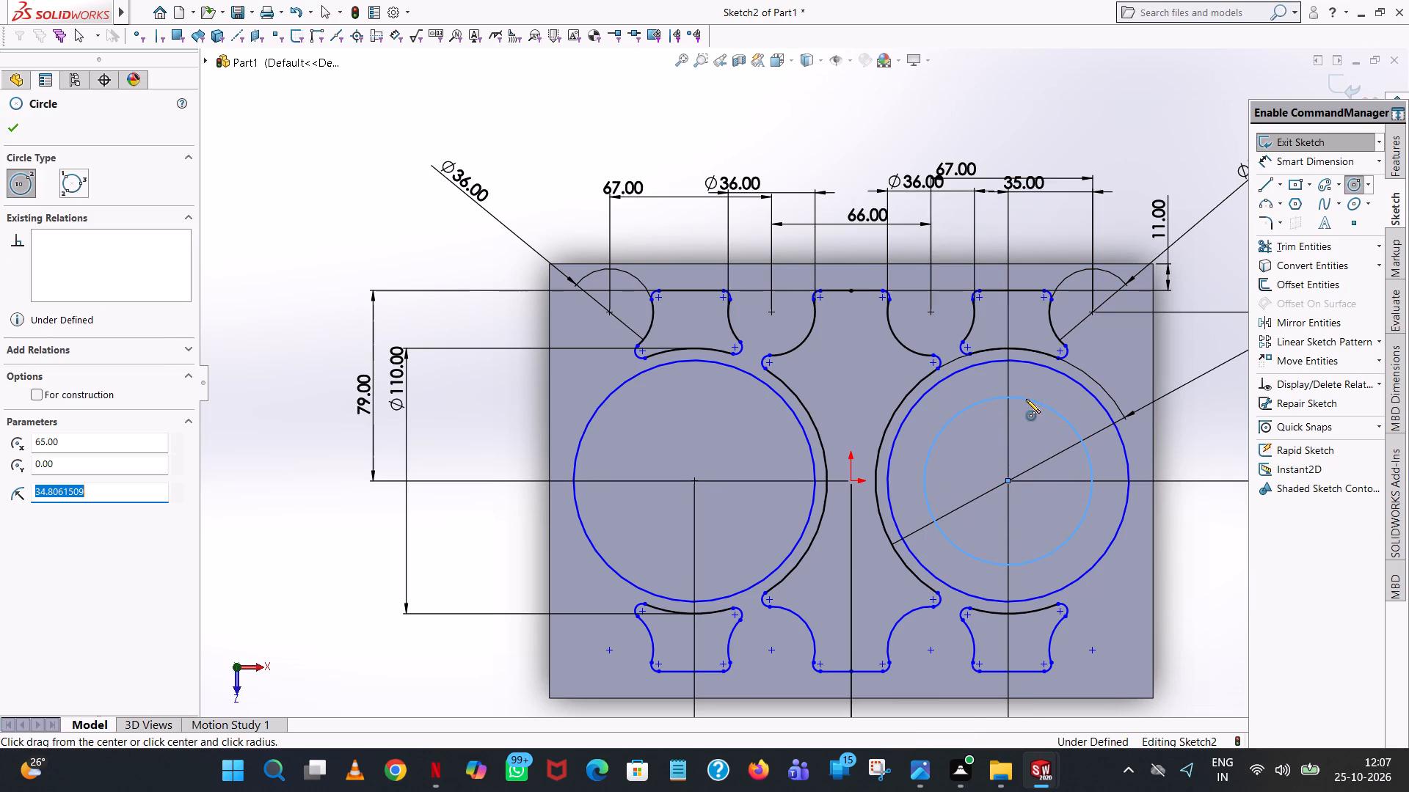
key(8)
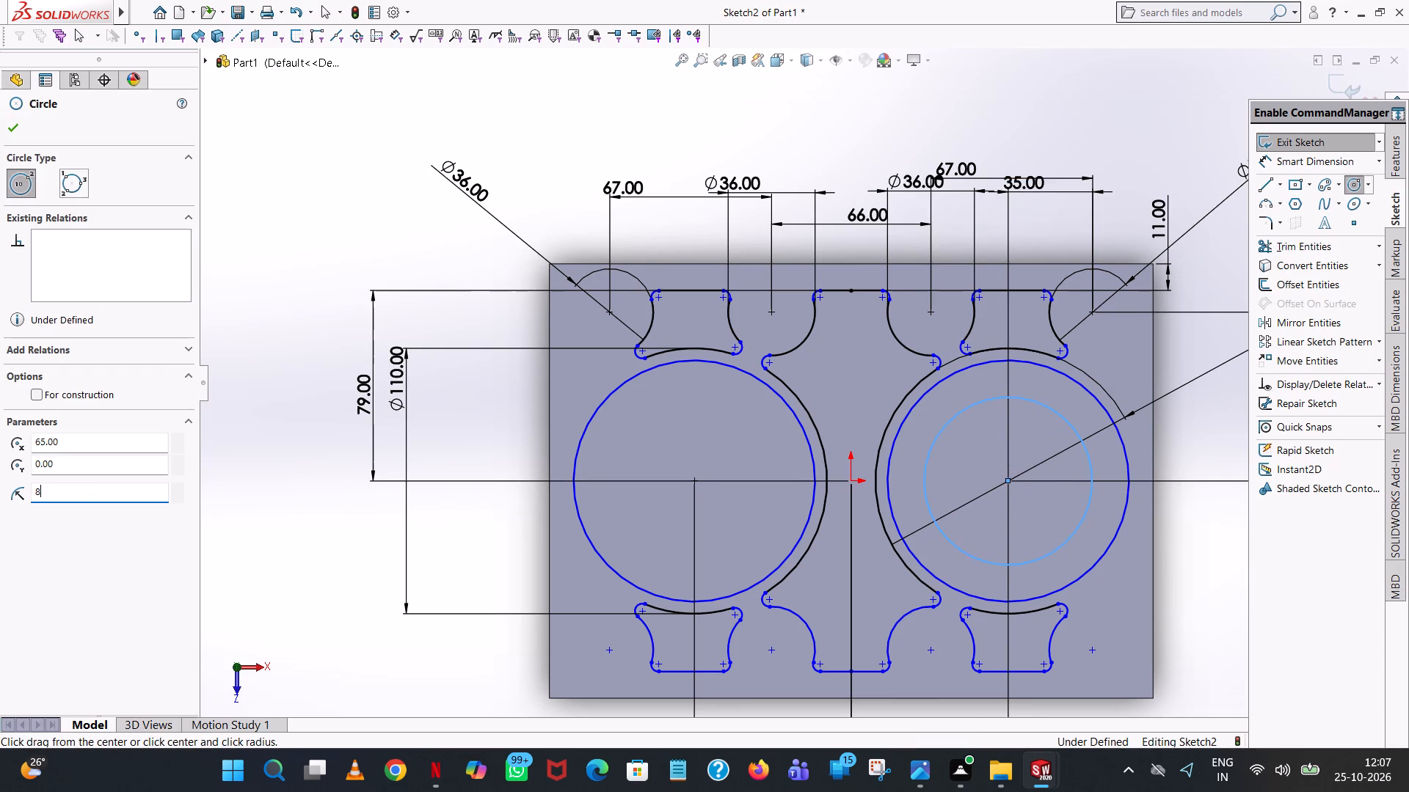
text(6/2)
key(Return)
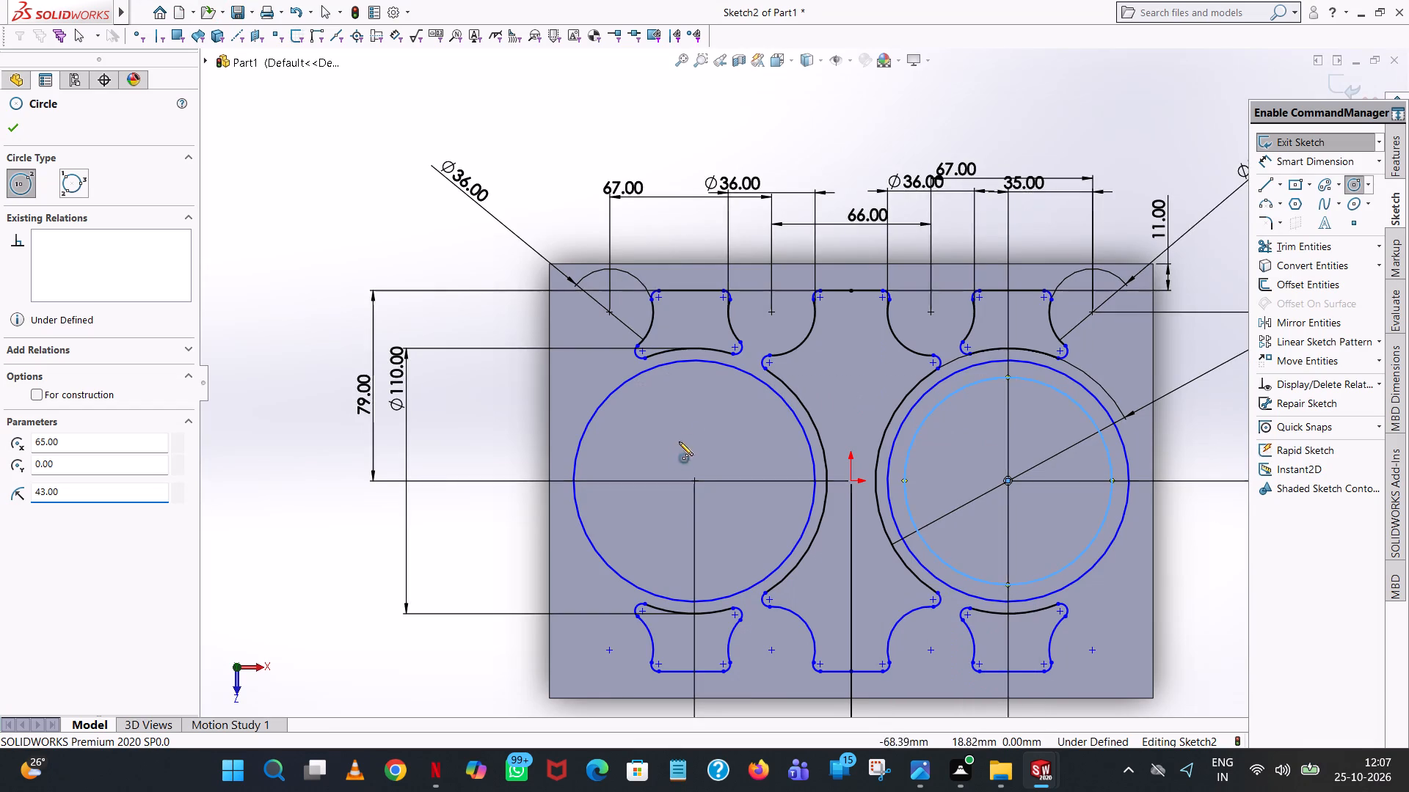
Draw a concentric inner circle at the left bore centre with its radius set to 56/2 mm.
click(693, 483)
click(713, 397)
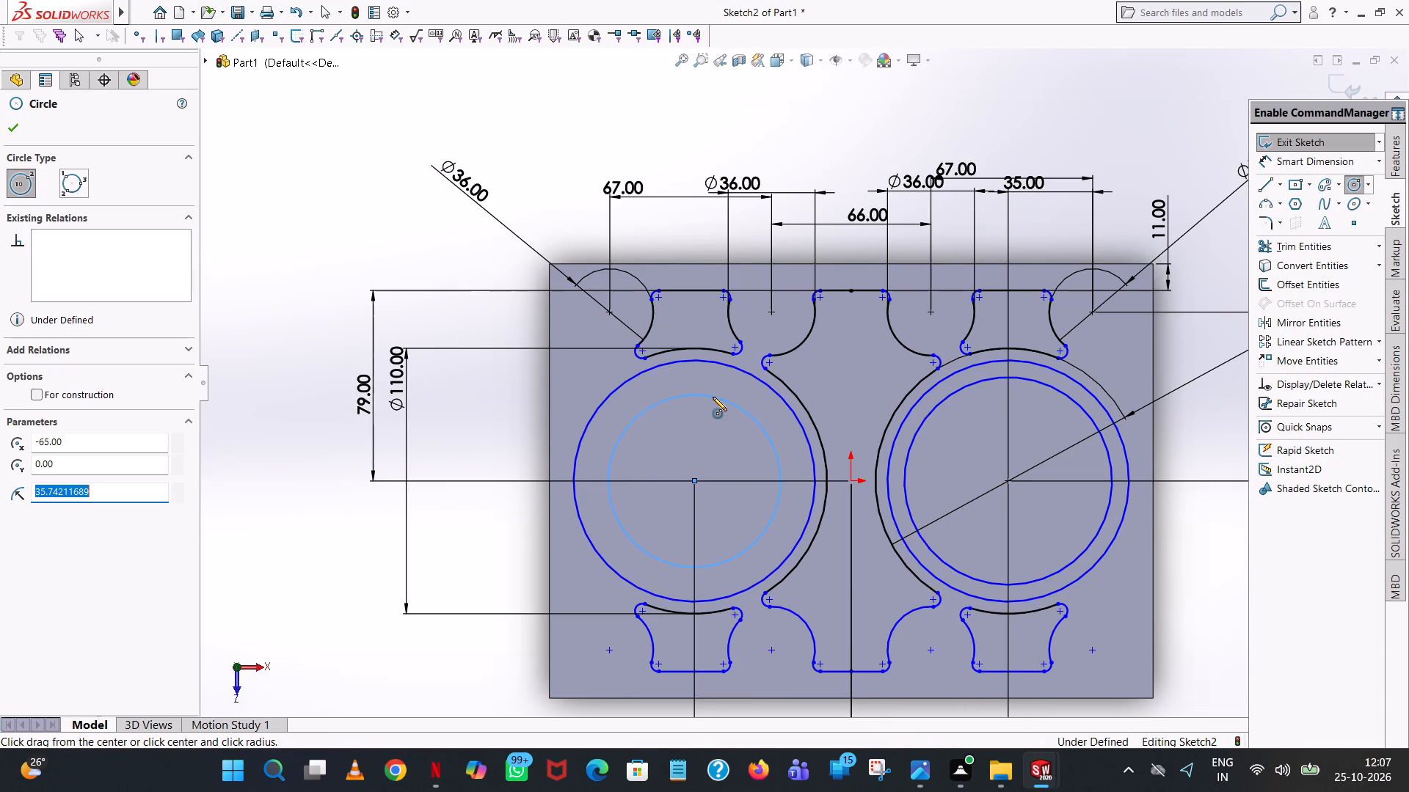
text(56/2)
key(Return)
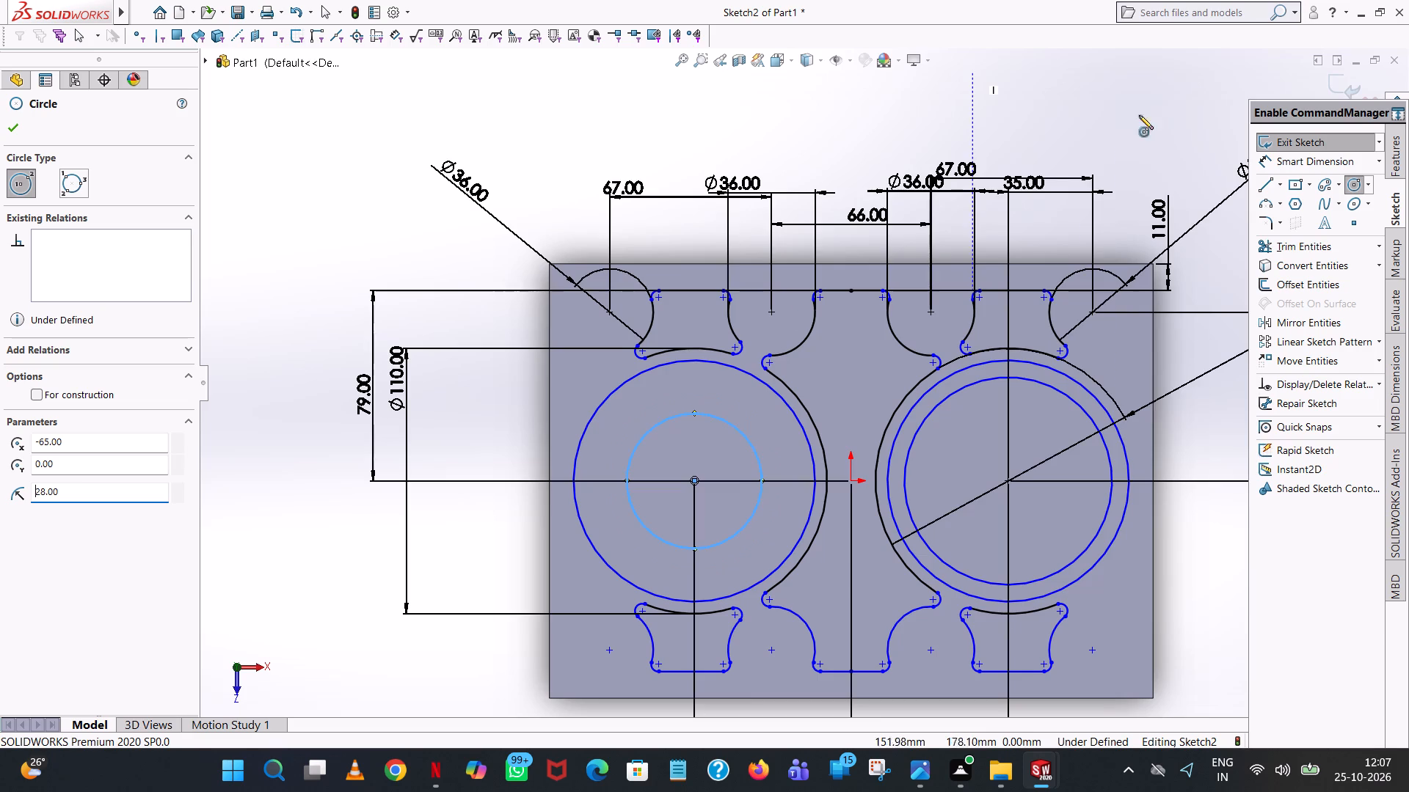
click(13, 126)
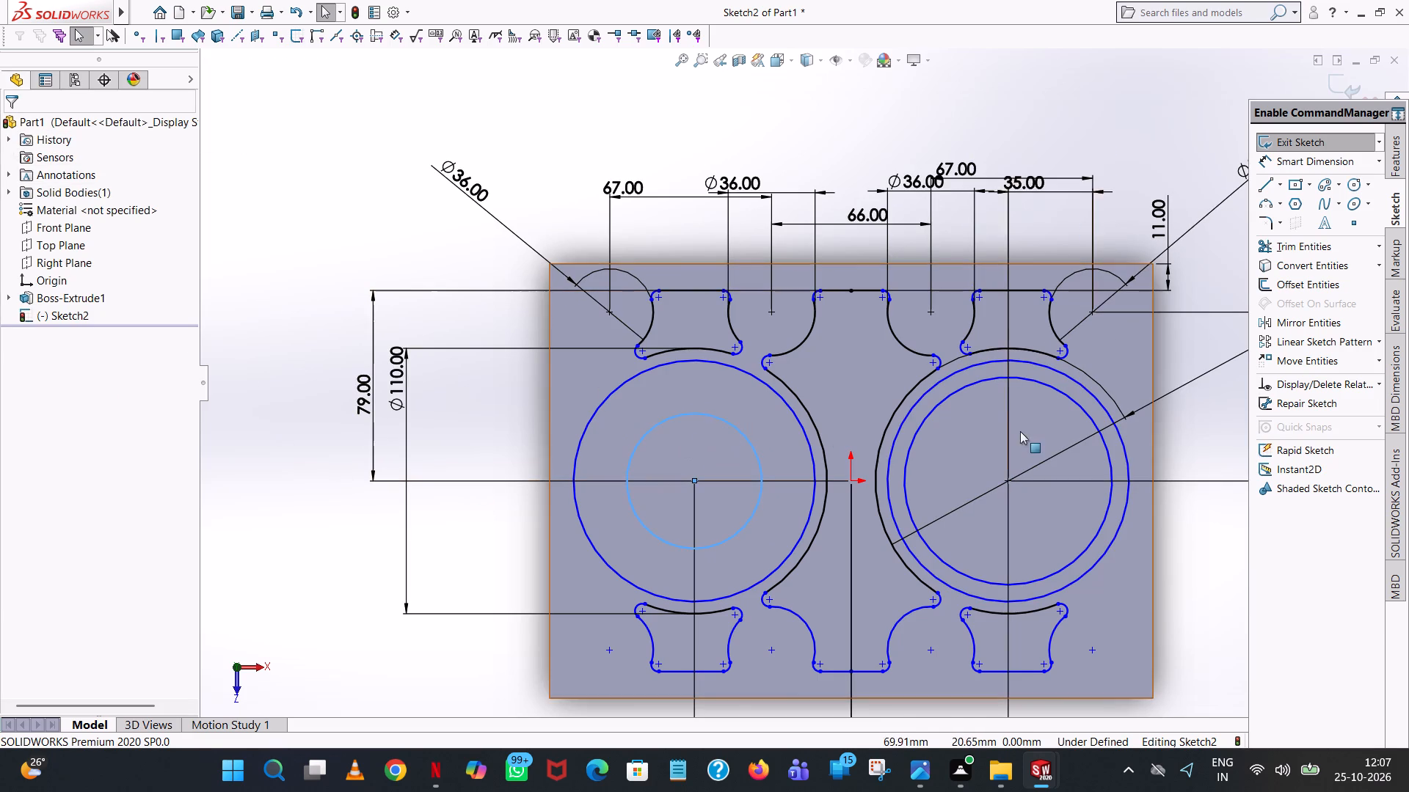
Set the radius of the inner concentric circle at the left bore to 86/2 mm, matching the right bore's.
click(978, 383)
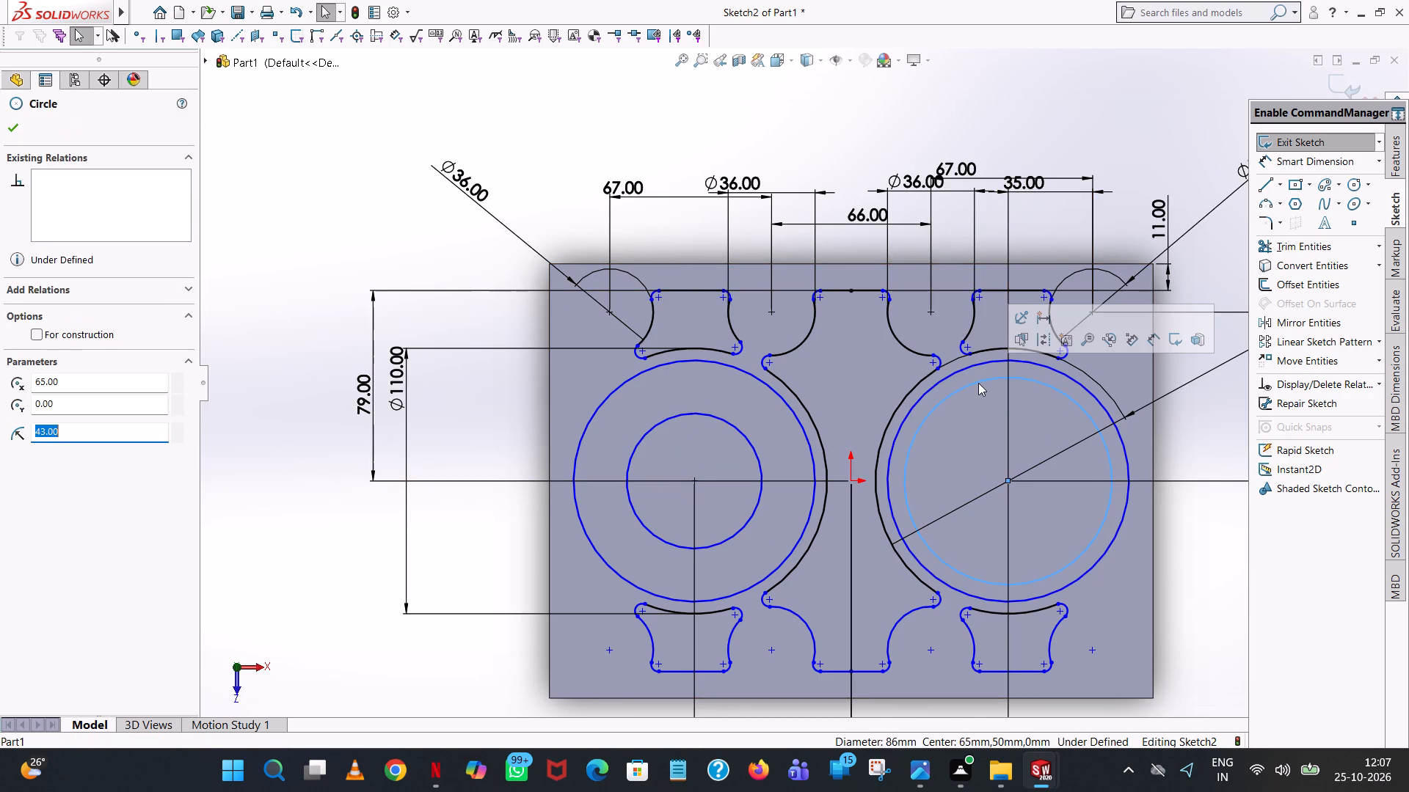
click(663, 417)
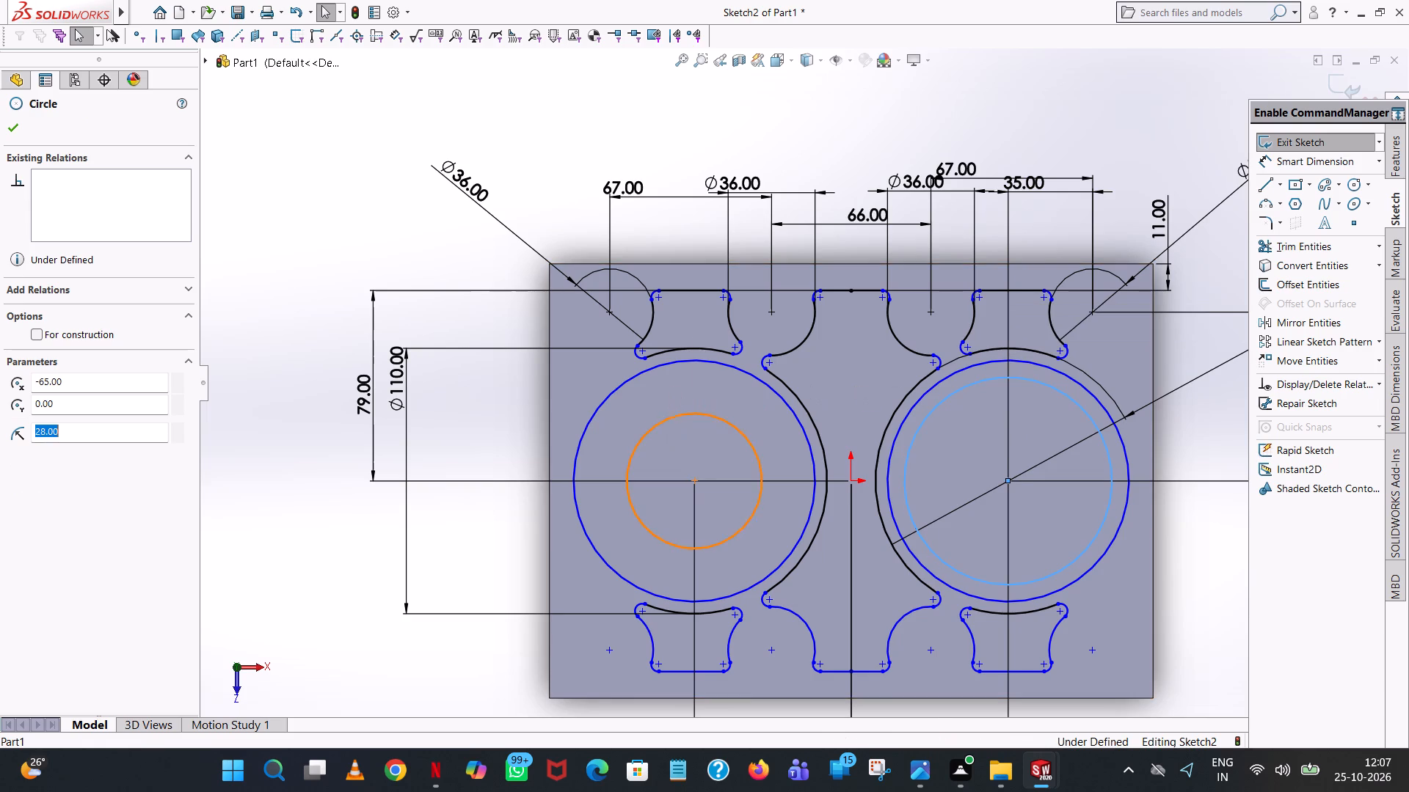
text(86/2)
key(Return)
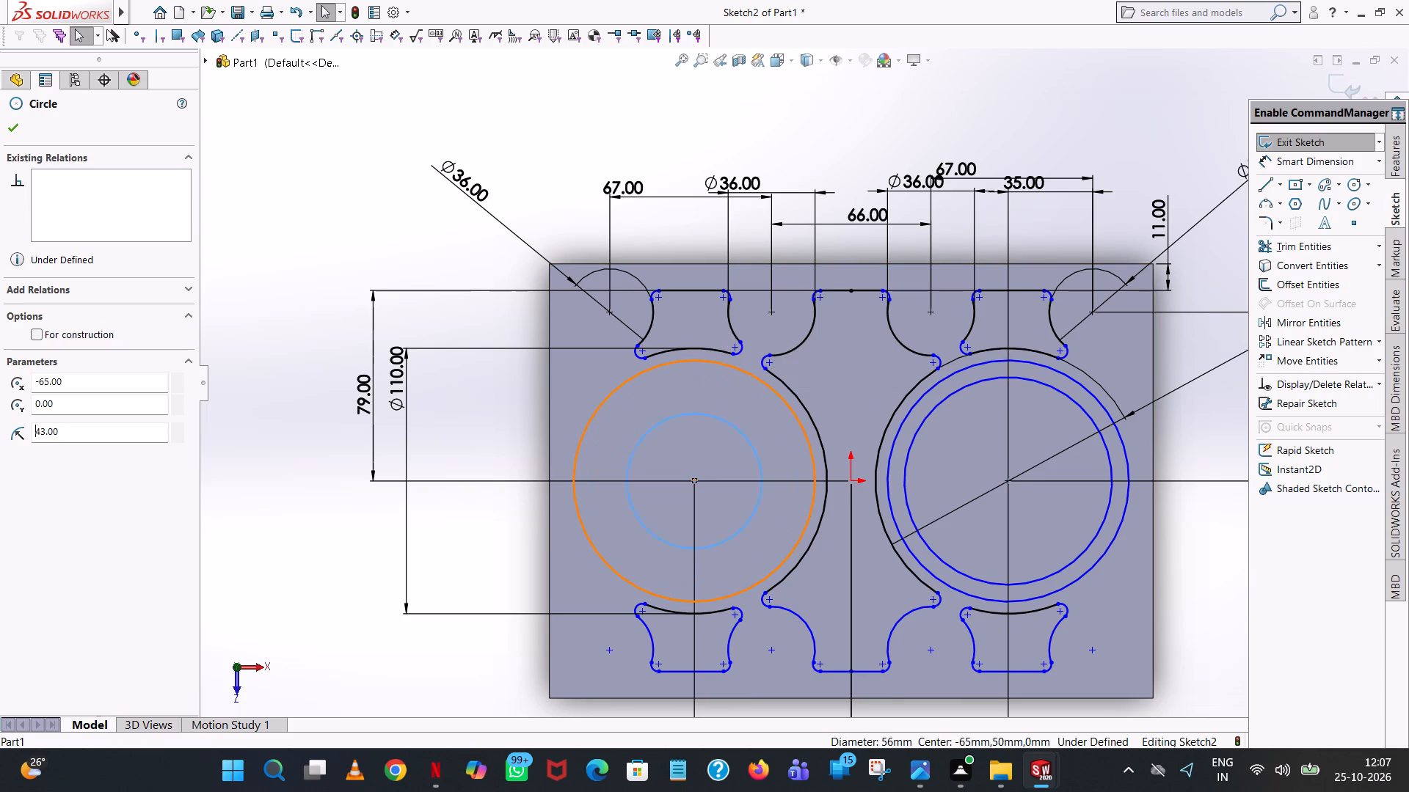
click(368, 233)
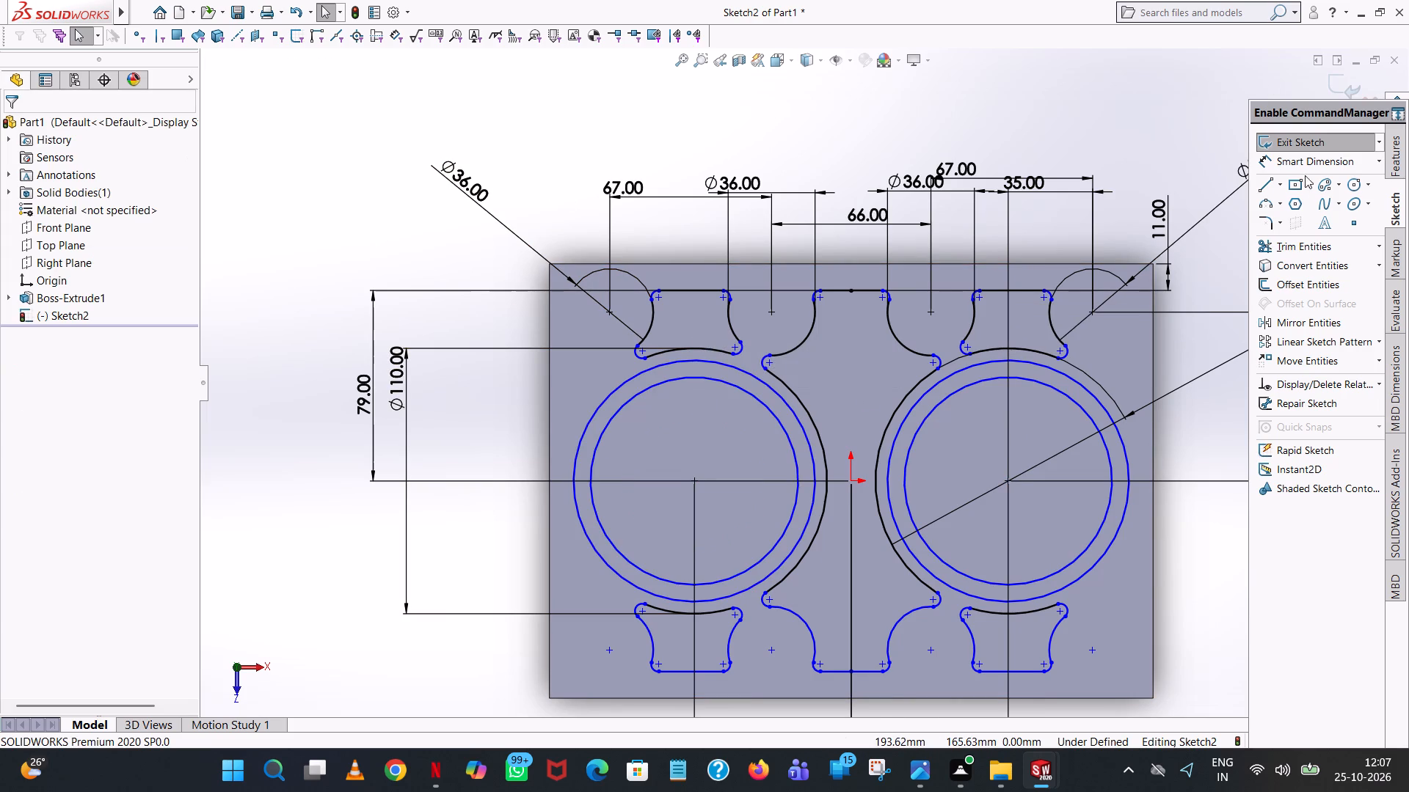
Draw another concentric circle of 35 mm radius at each of the two bore centres, (65, 0) and (-65, 0).
click(1354, 180)
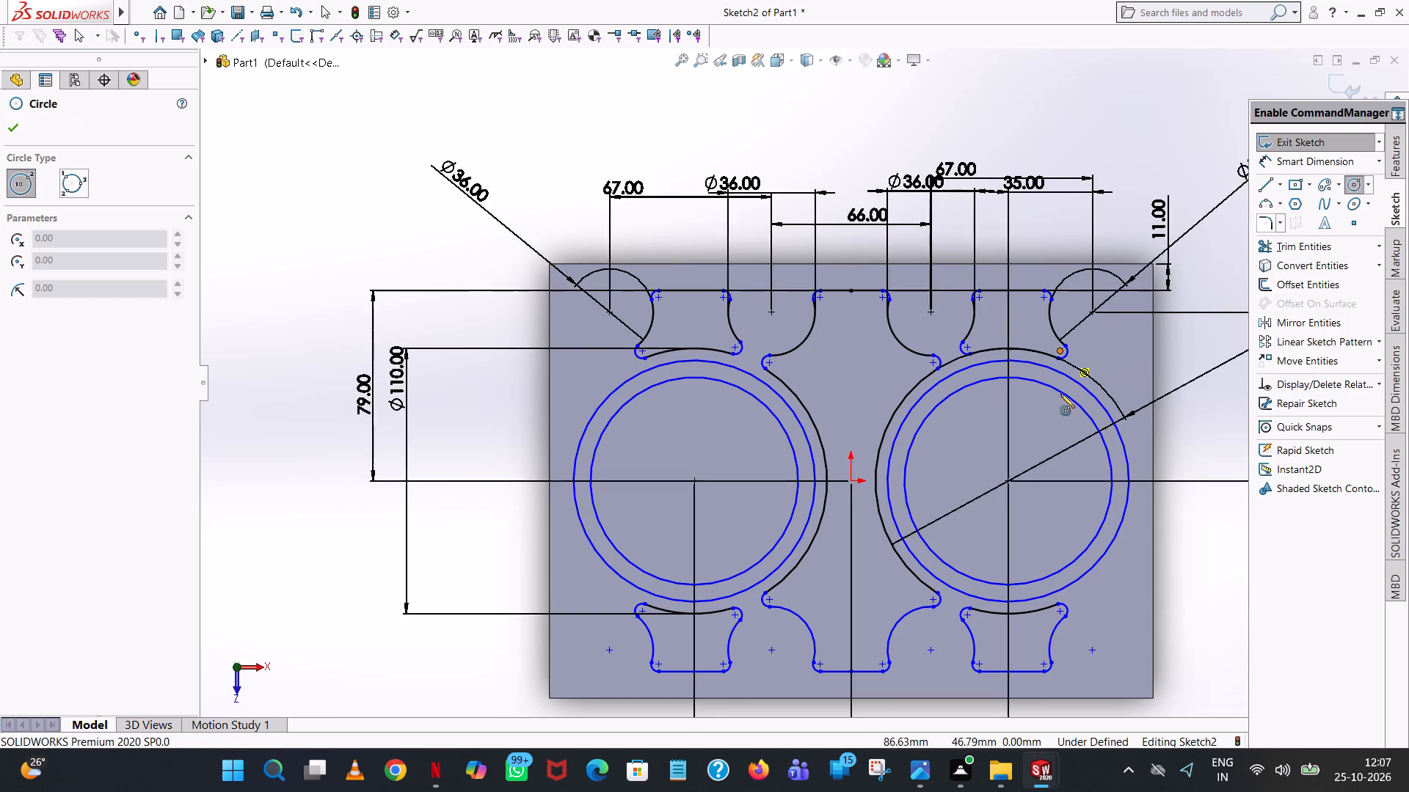
click(1008, 480)
click(1020, 408)
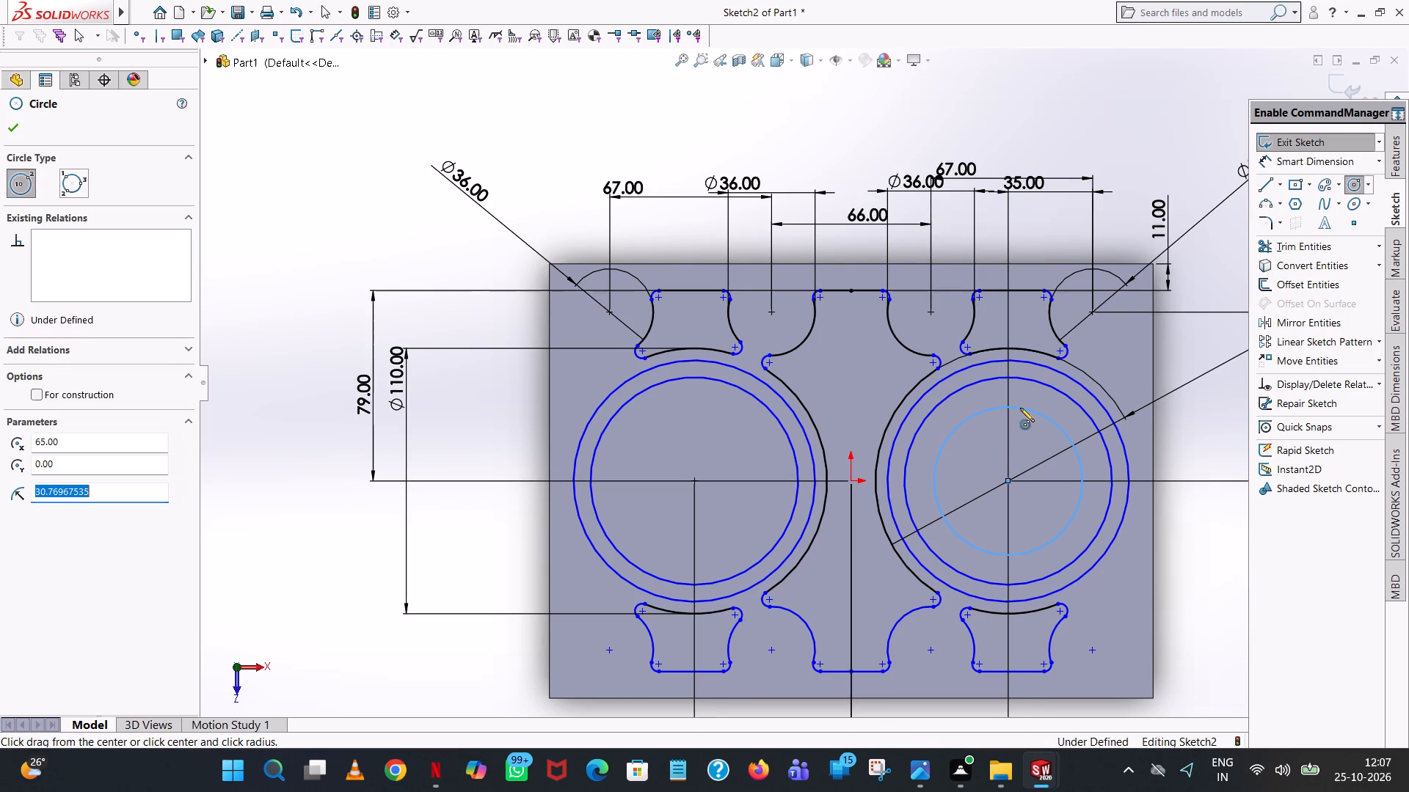
text(35)
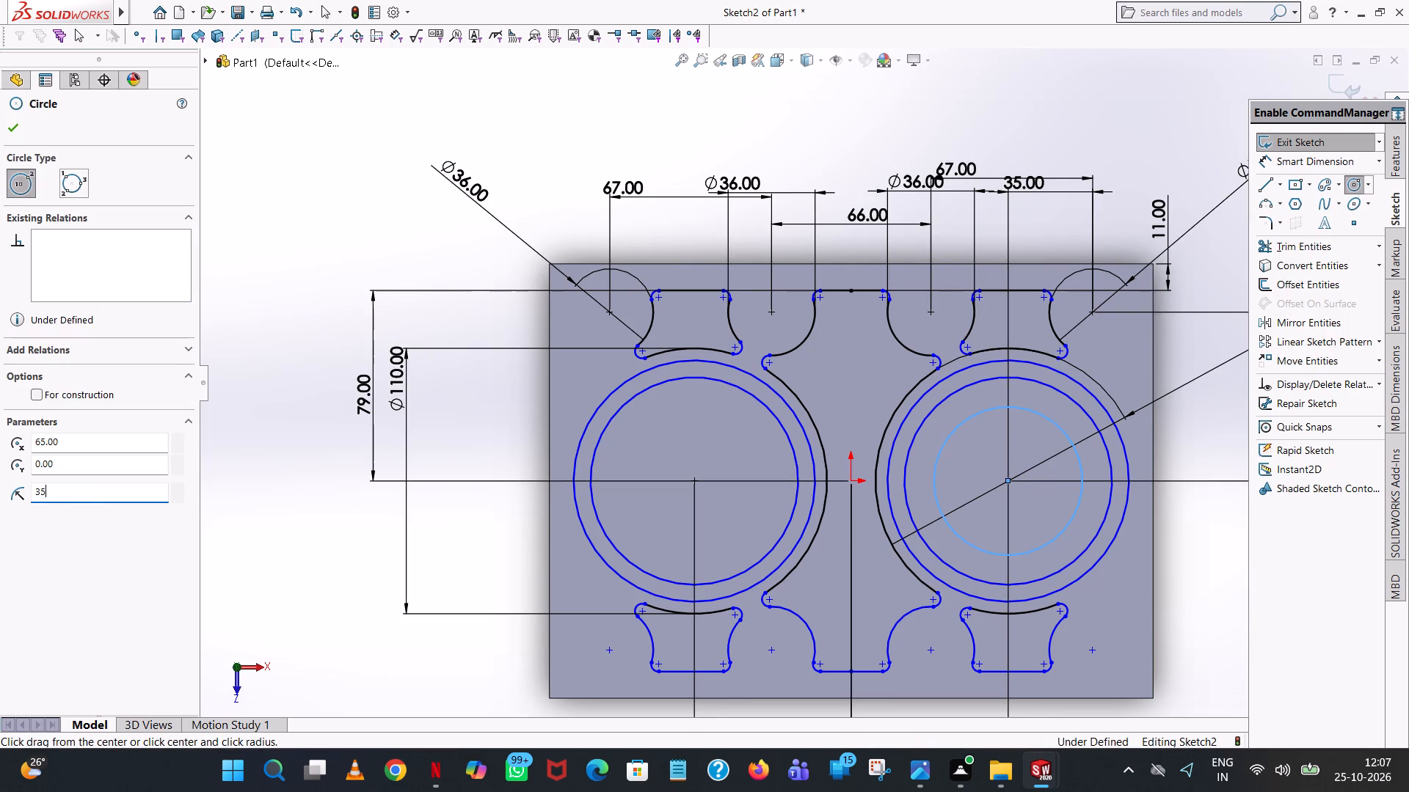
key(Return)
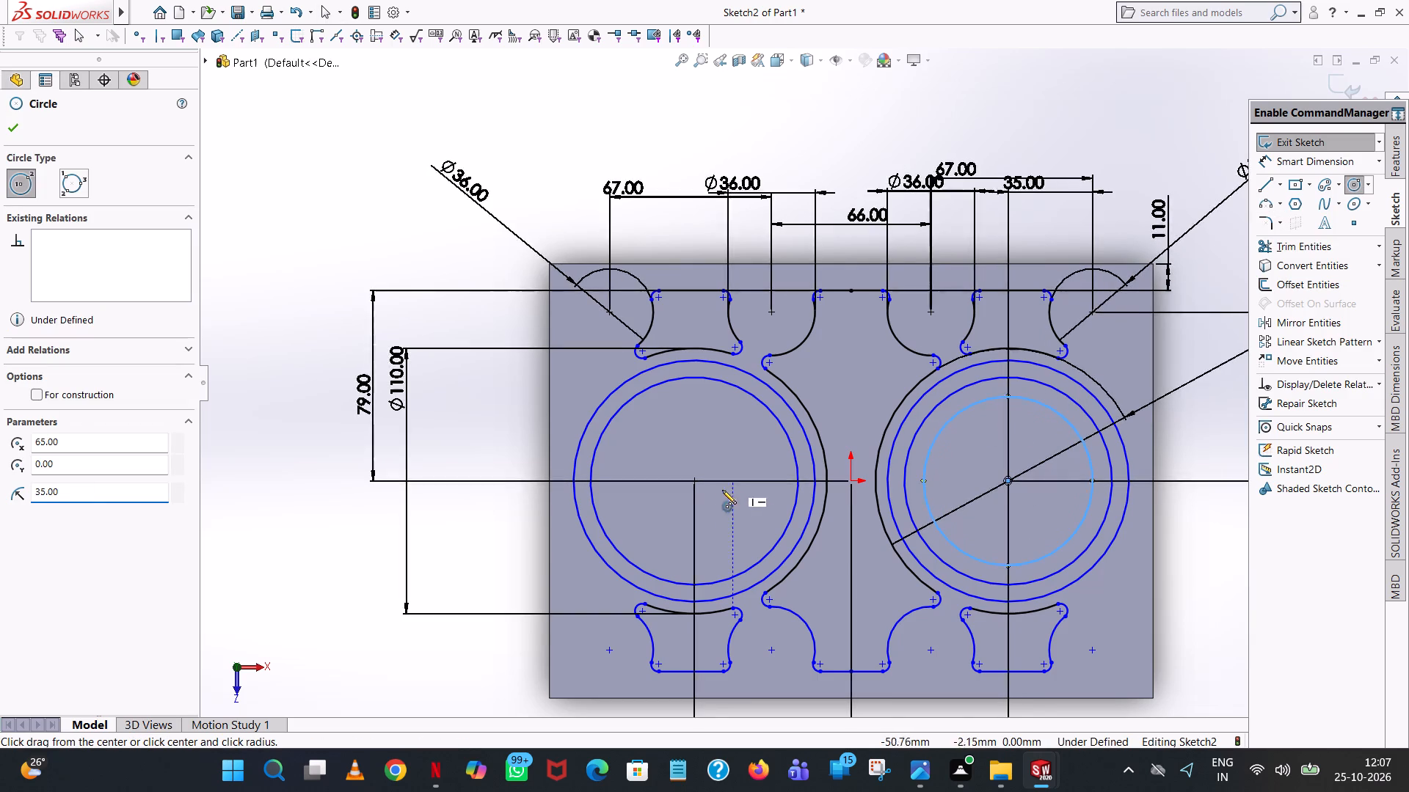
click(691, 480)
click(691, 426)
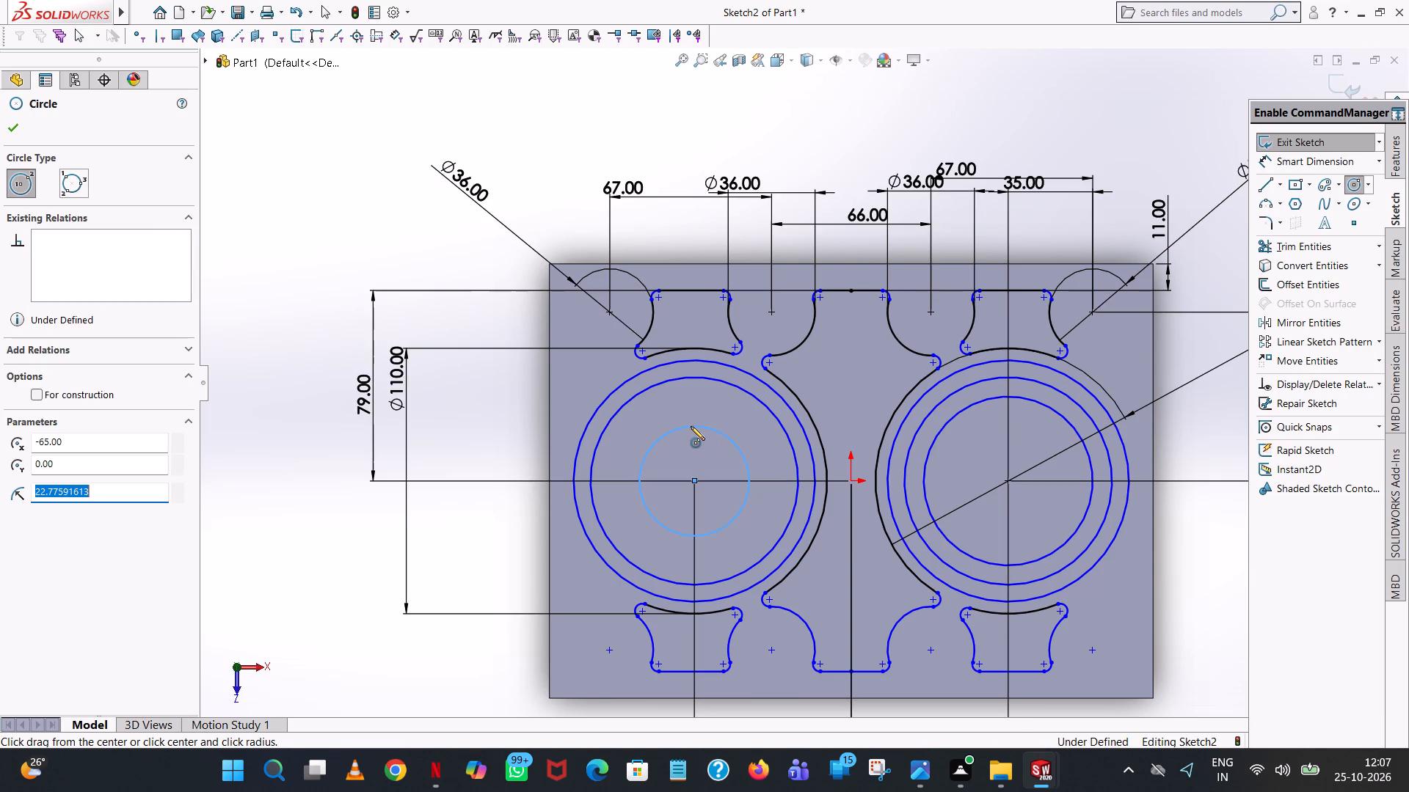
text(35)
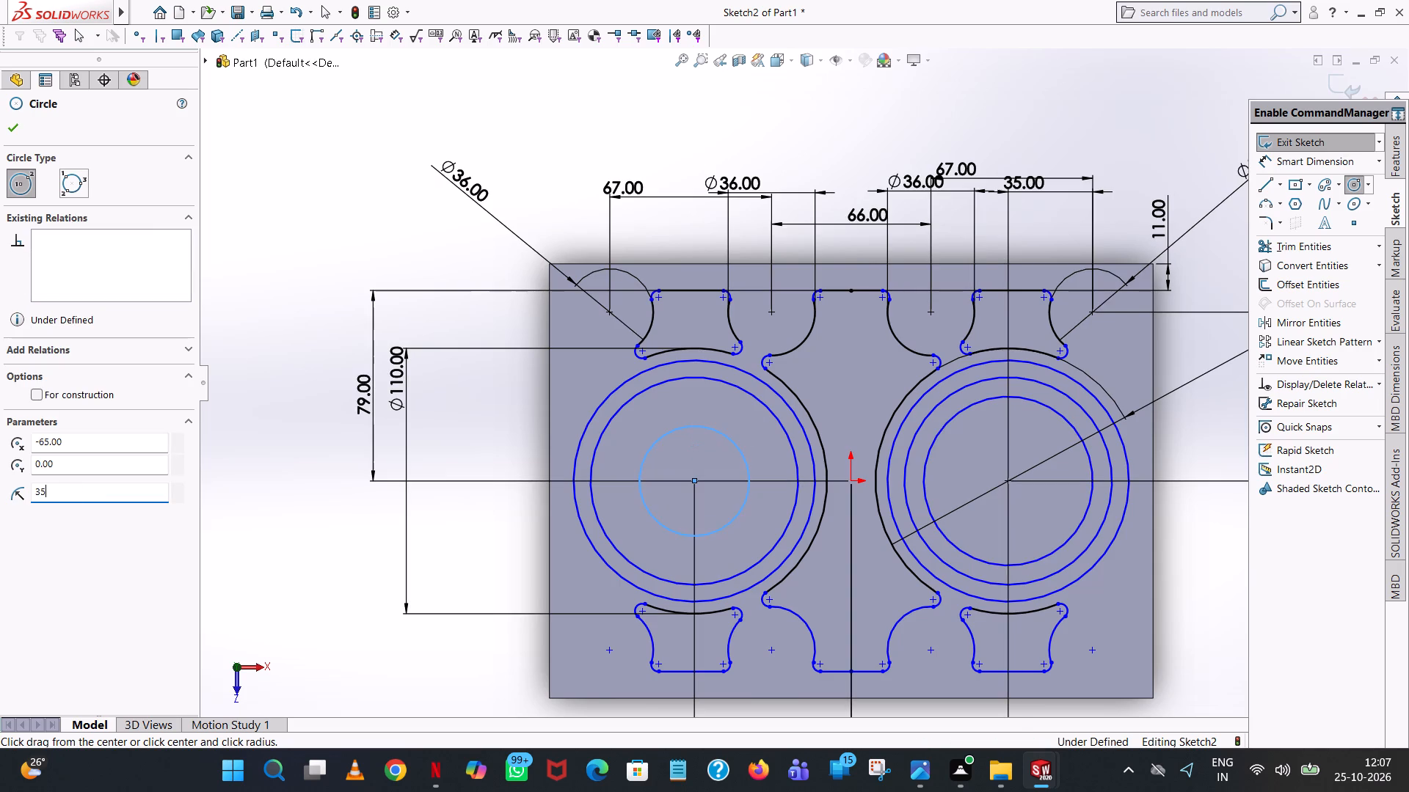
key(Return)
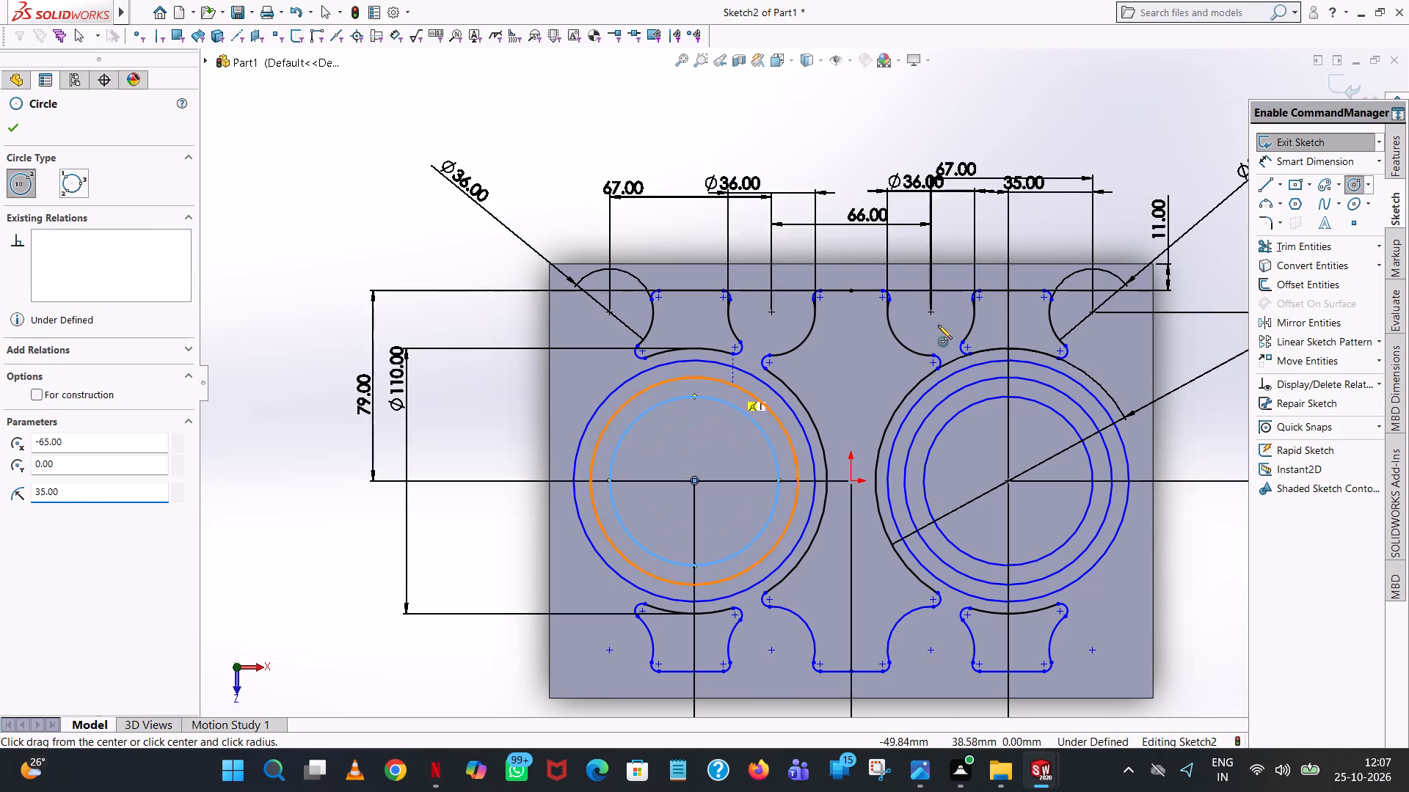
click(7, 135)
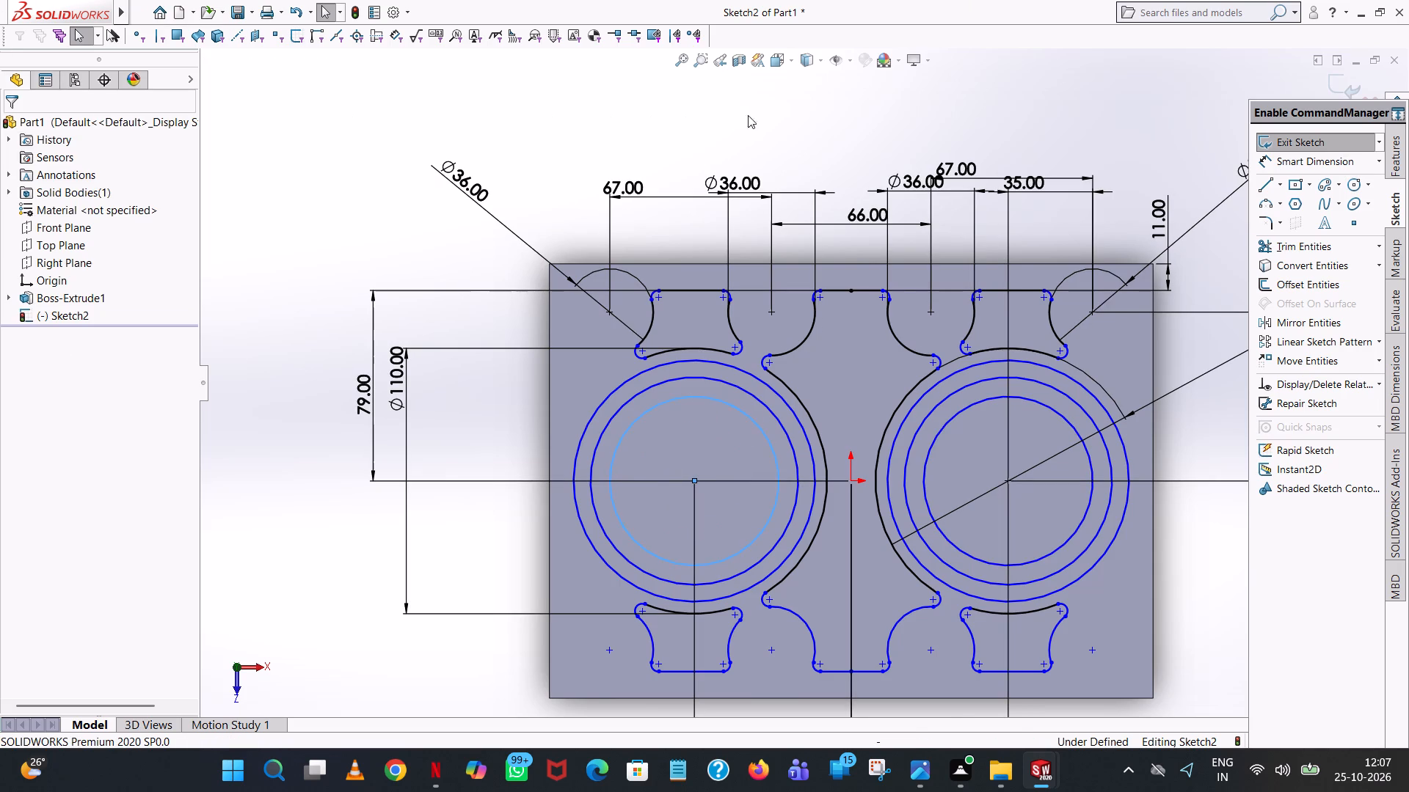
click(766, 113)
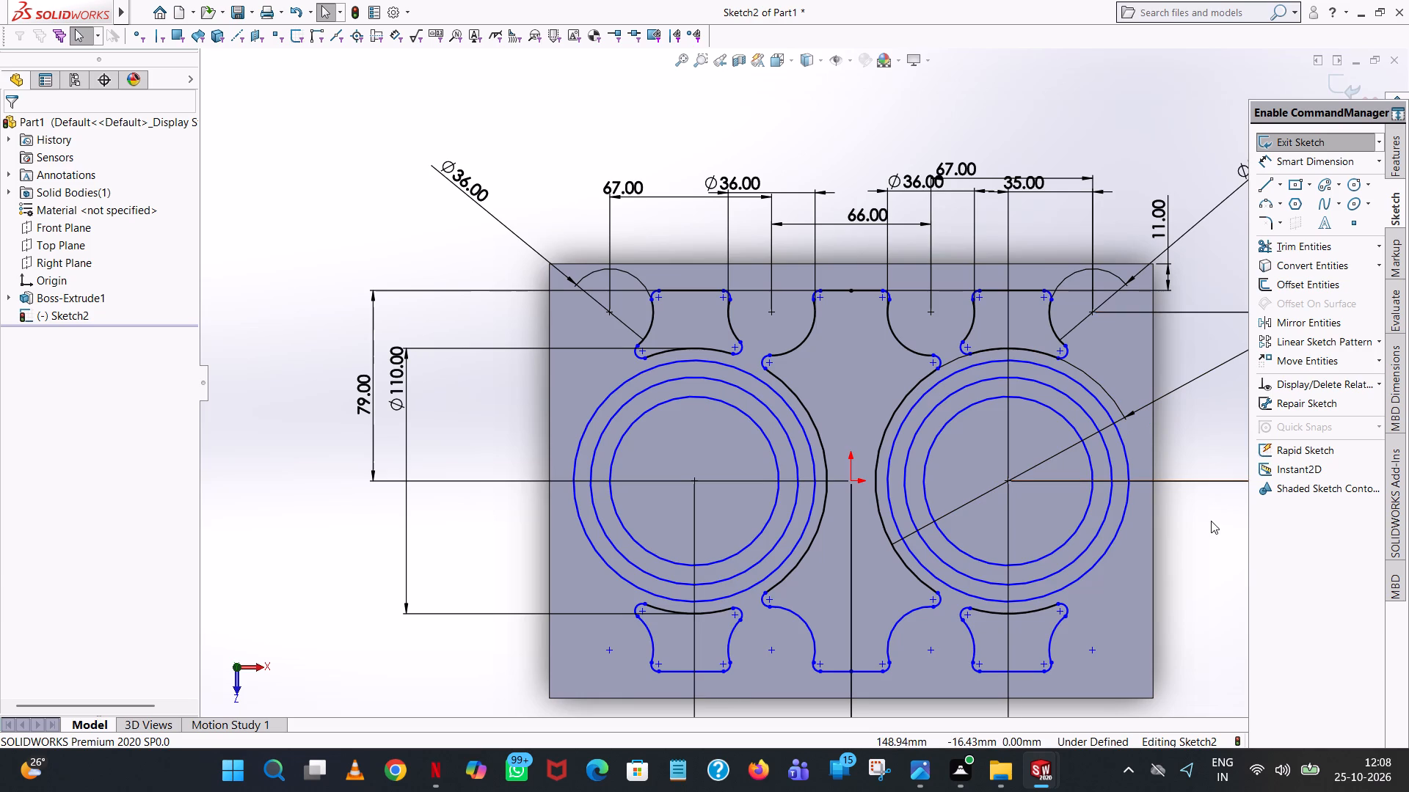
Start an Extruded Cut from the sketch and select the five pocket regions: the large middle one and the four corner pockets.
middle_drag(1211, 518, 1231, 298)
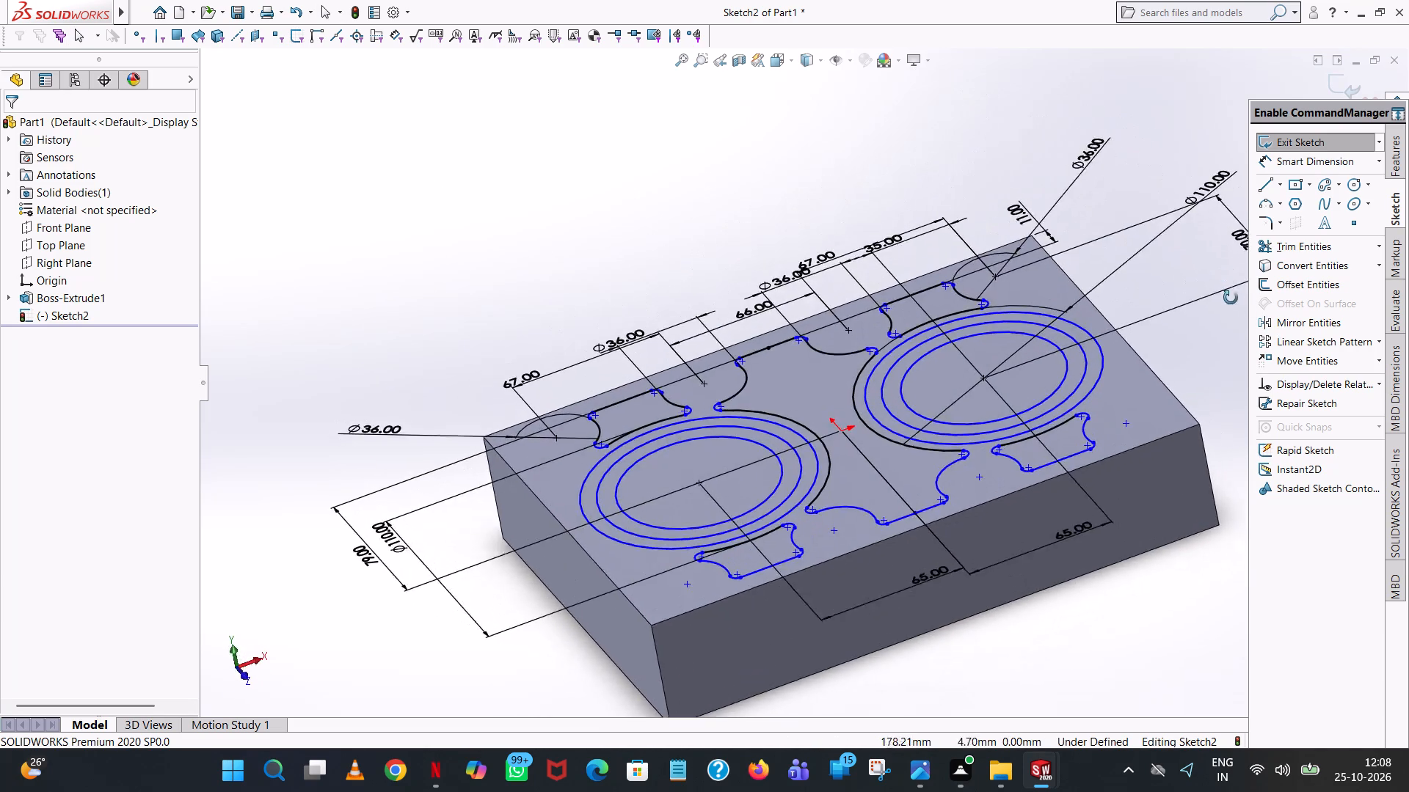
middle_drag(1231, 298, 1242, 414)
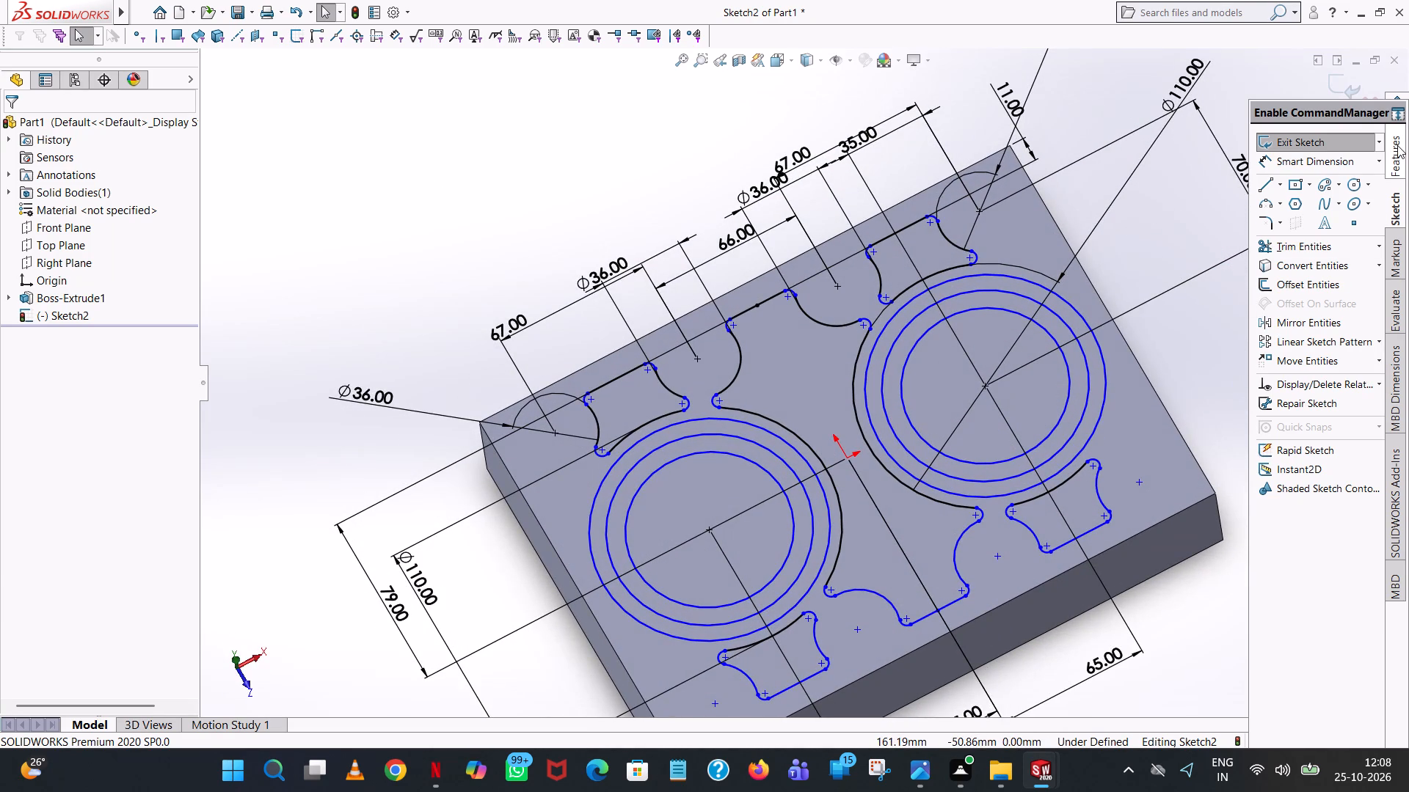
click(1397, 145)
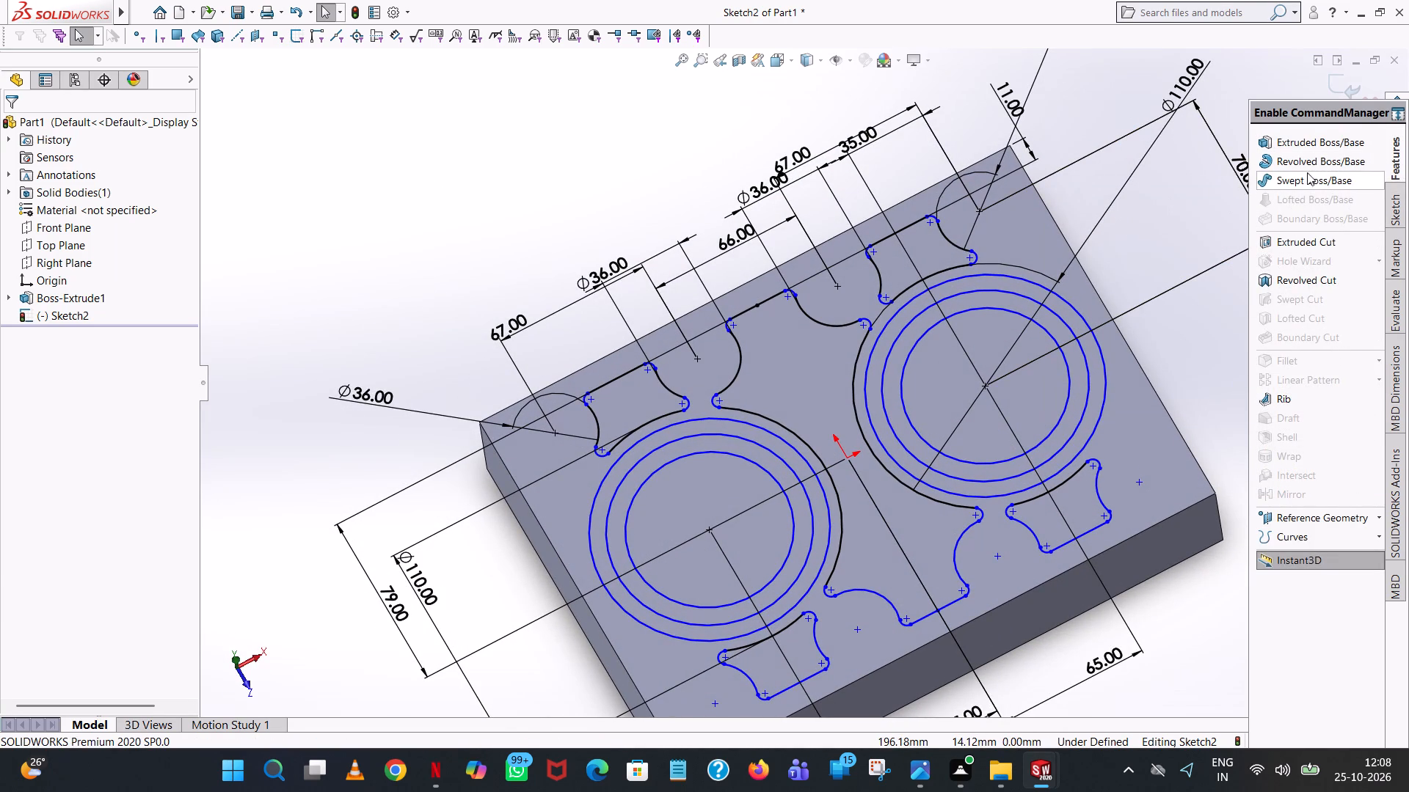
click(1312, 163)
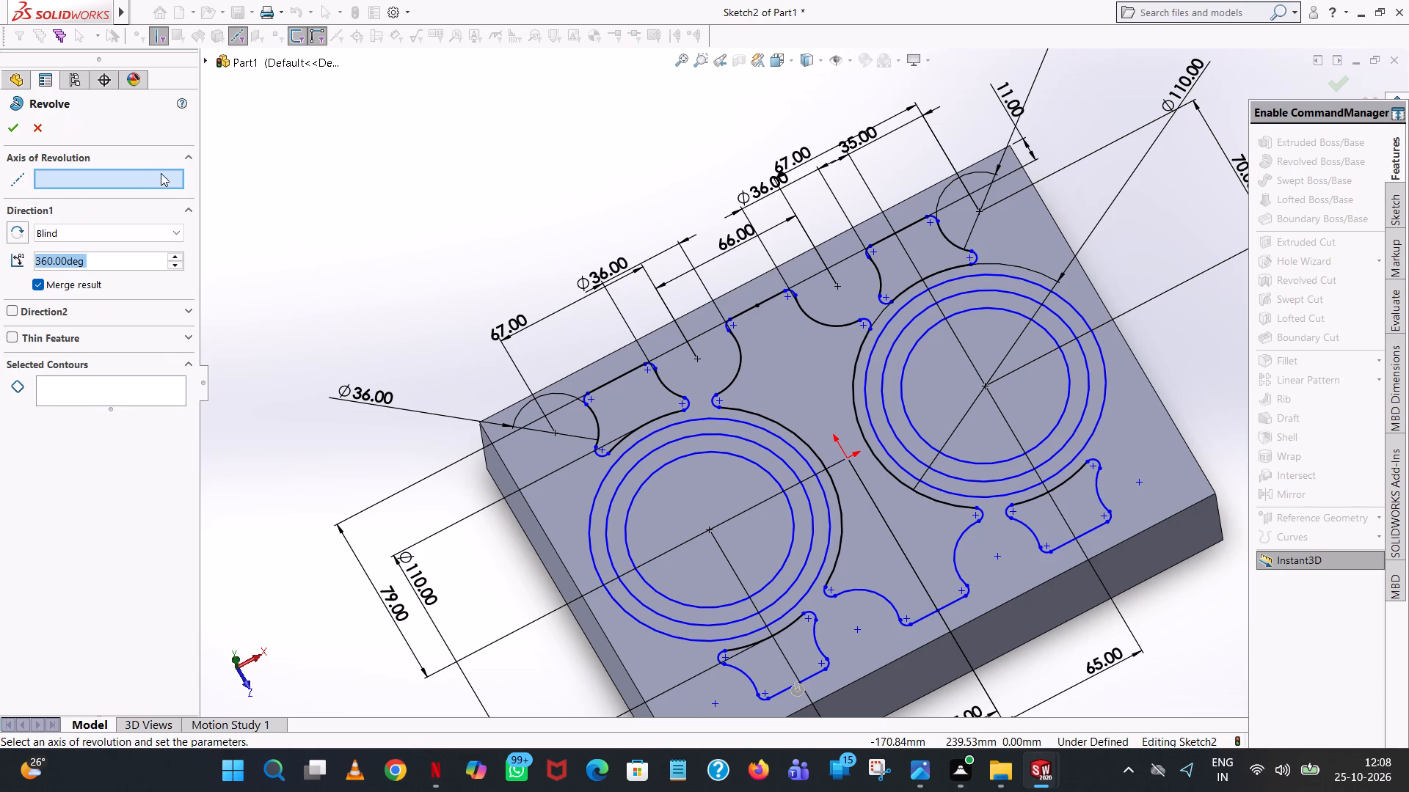
click(35, 117)
click(1300, 241)
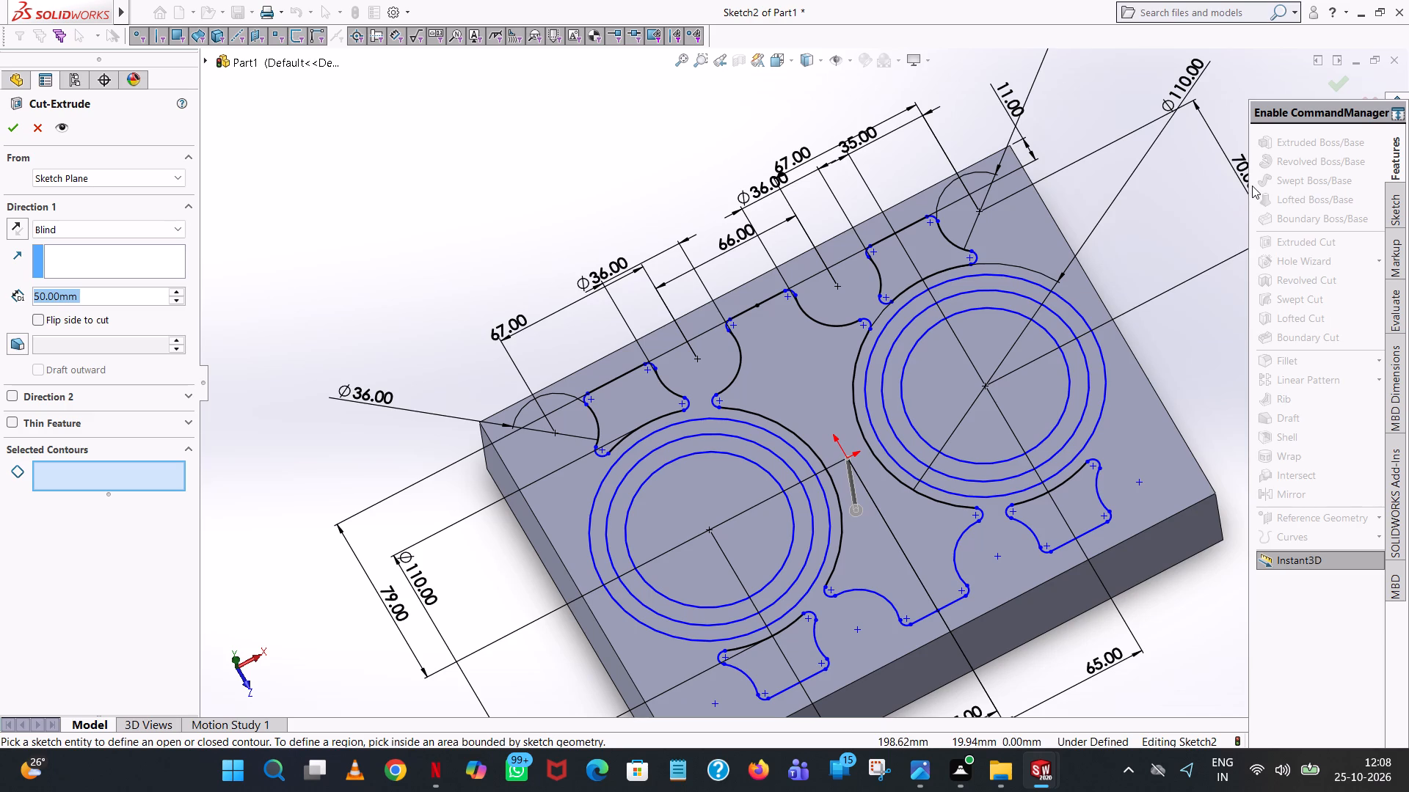
click(919, 241)
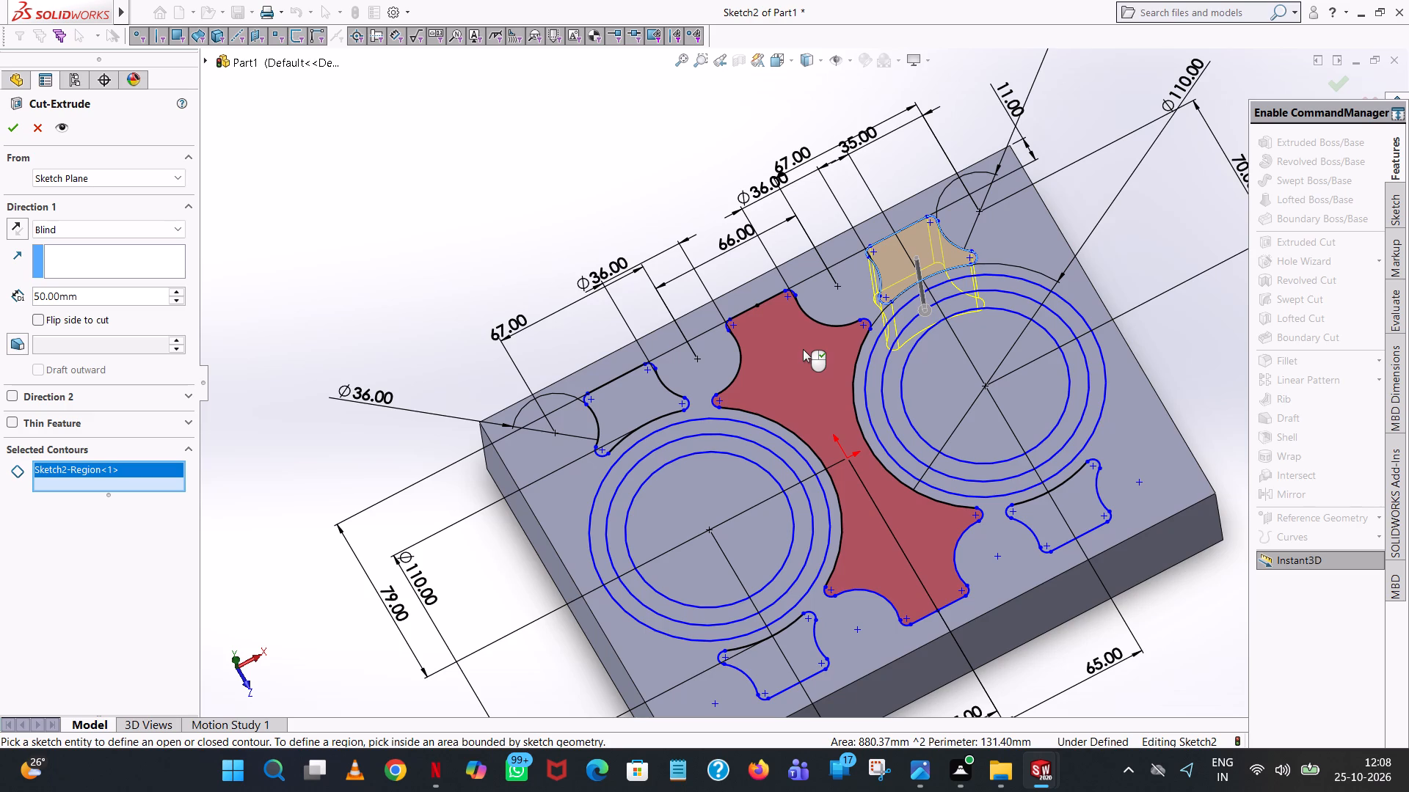
click(803, 349)
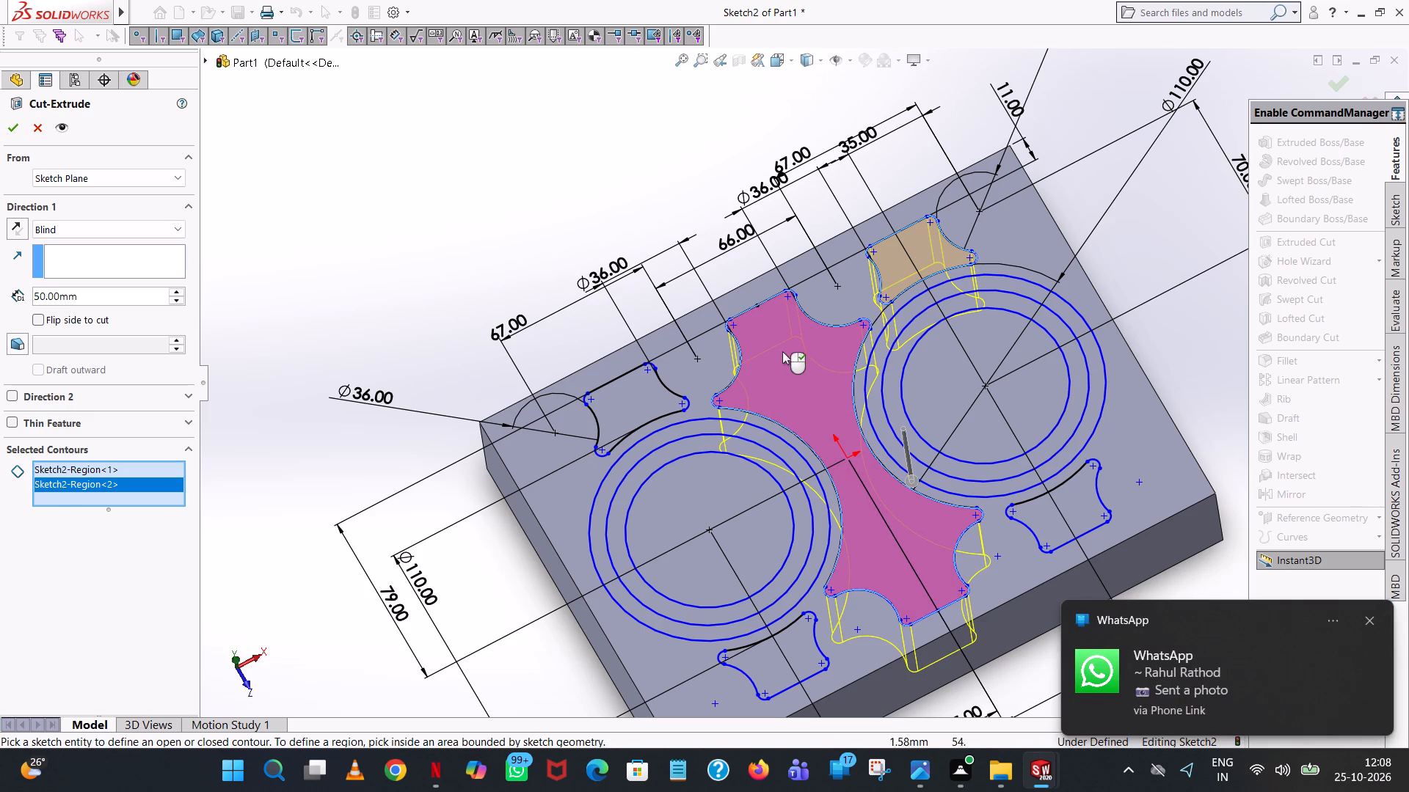
click(625, 395)
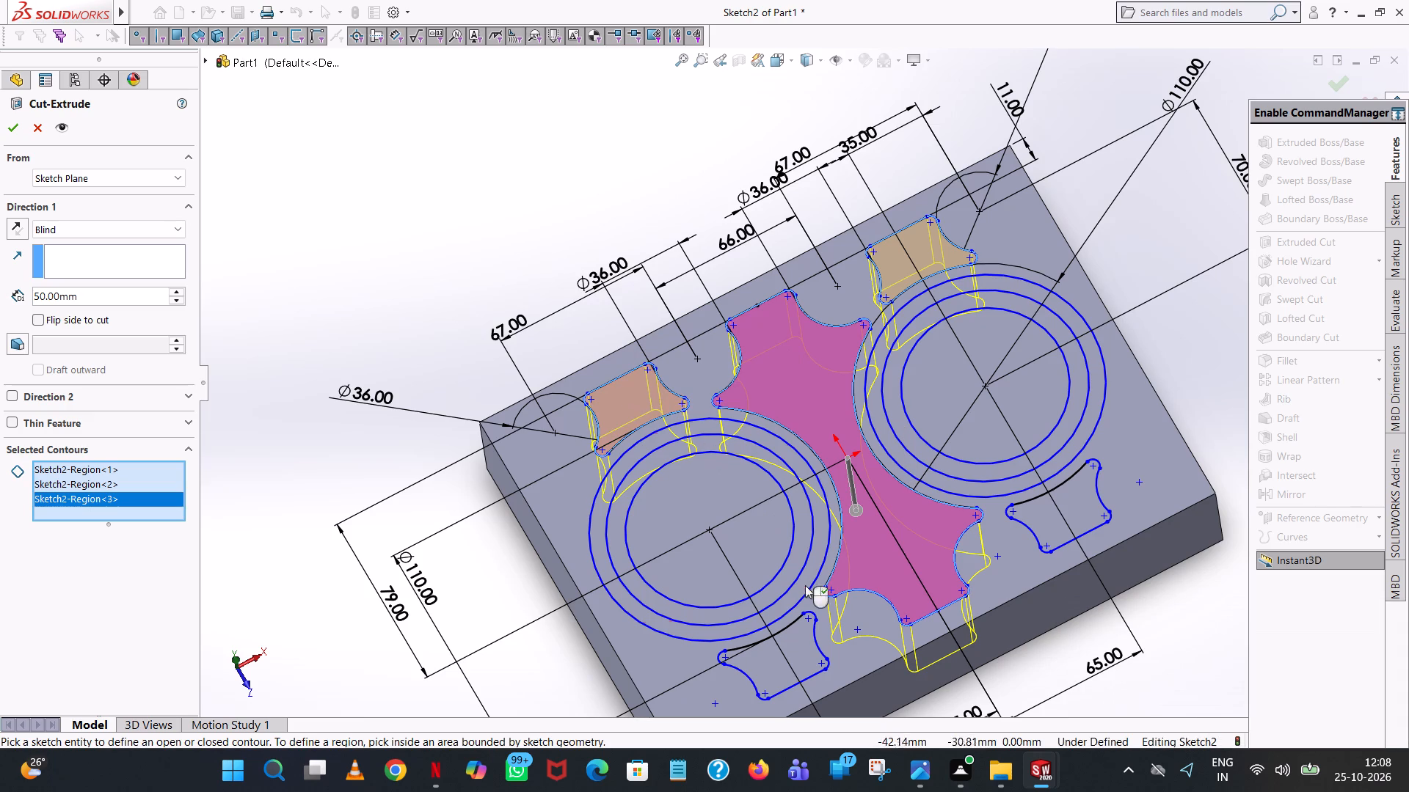
click(795, 659)
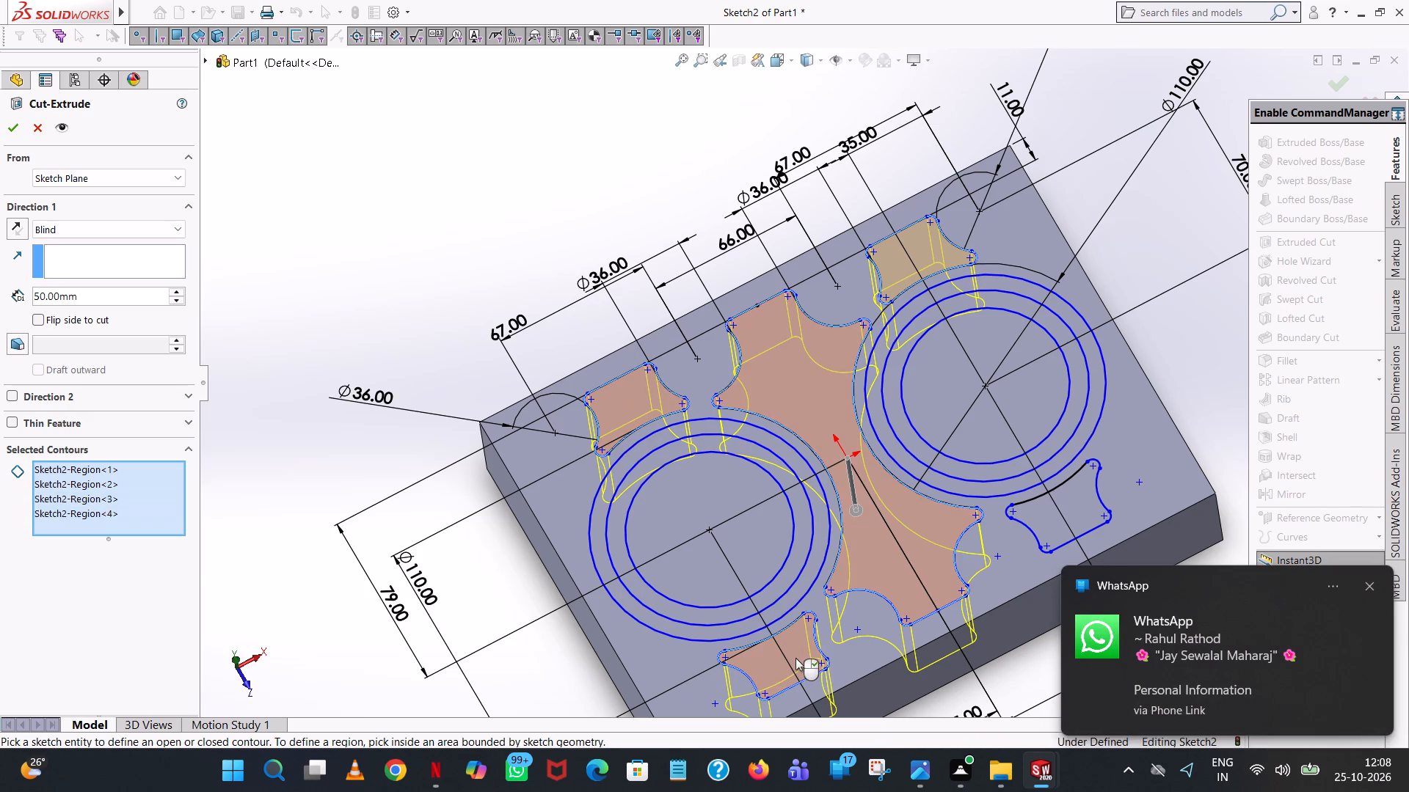
click(1075, 507)
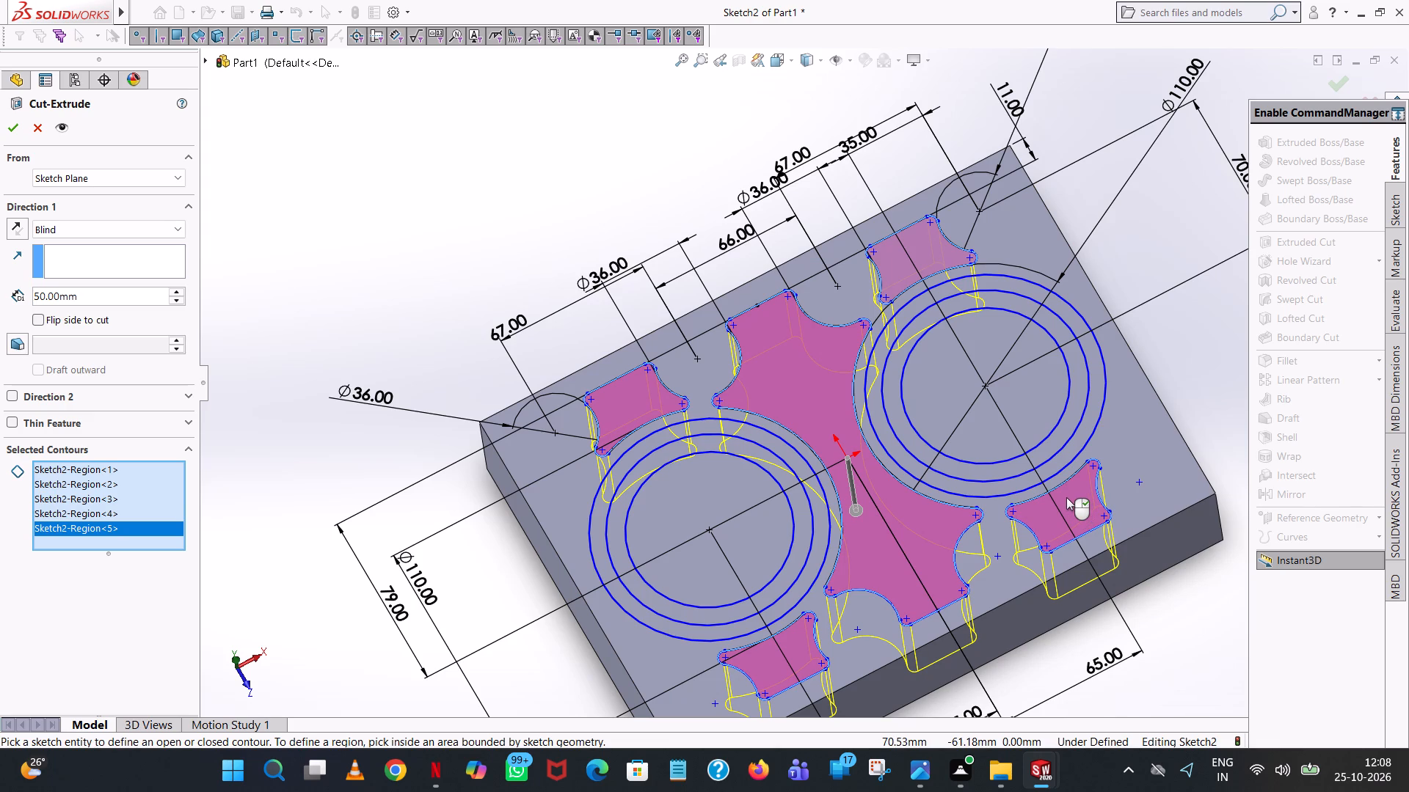
Add to the cut, at both bores, the ring between the 50 and 43 mm radius circles and the disc inside the 35 mm circle.
scroll(1066, 497, down, 5)
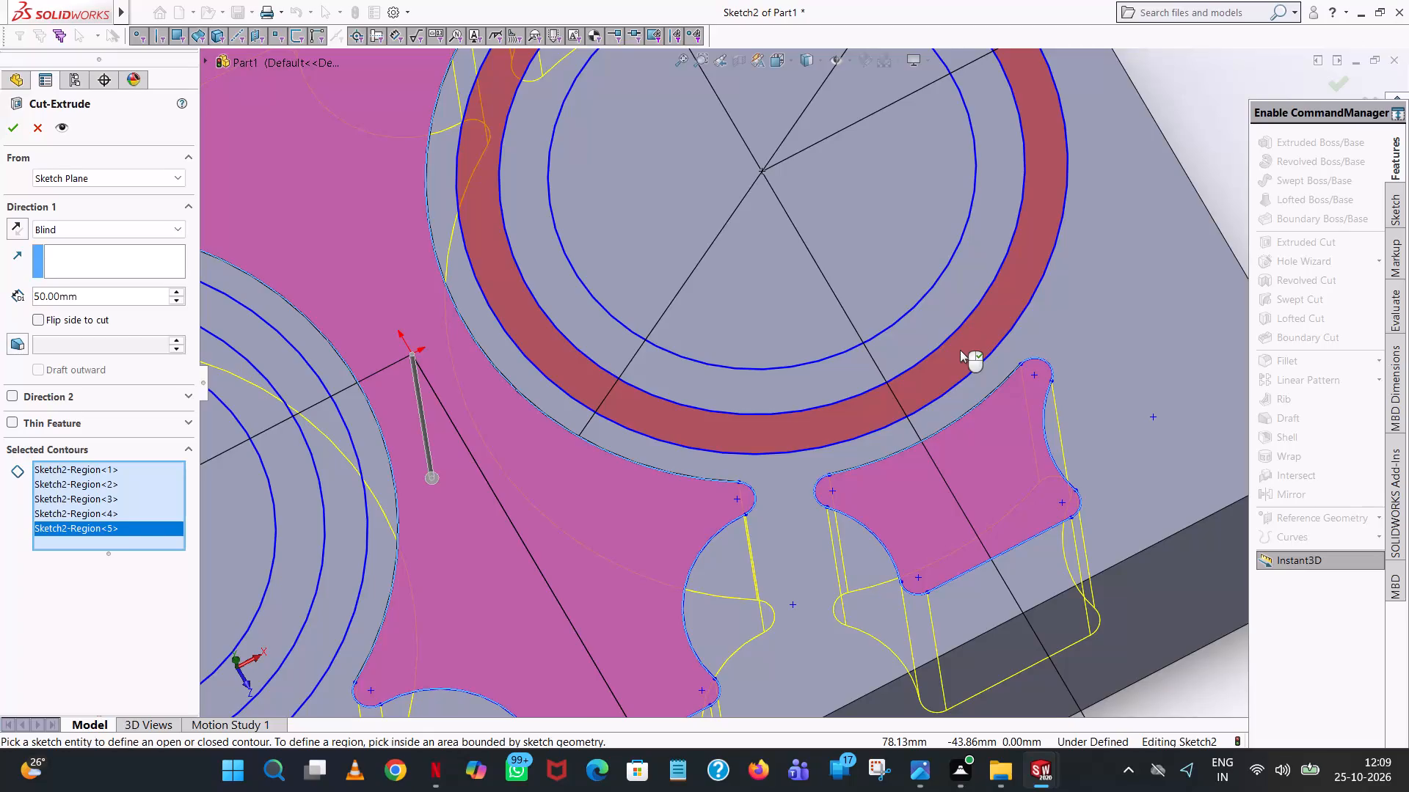
click(960, 350)
click(845, 252)
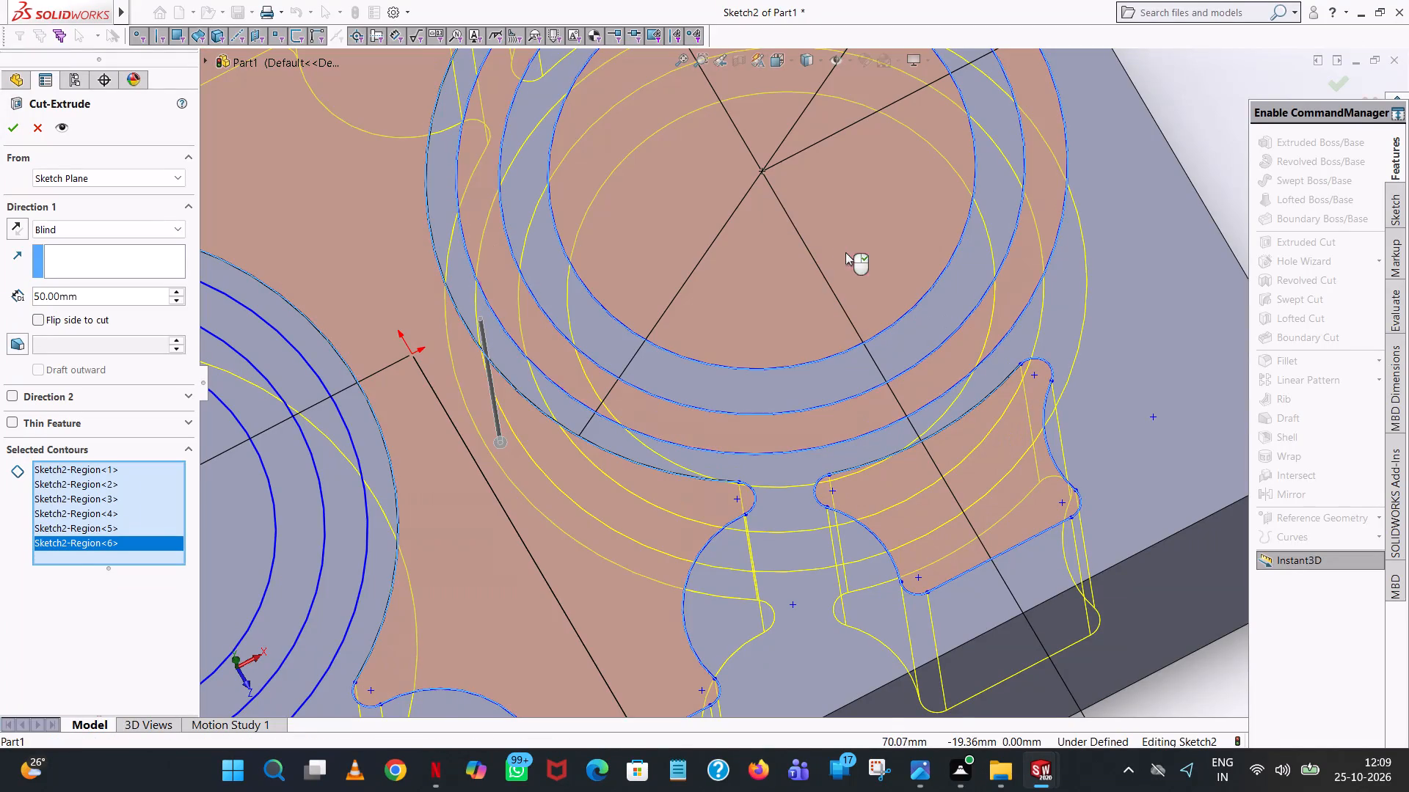
scroll(845, 252, up, 5)
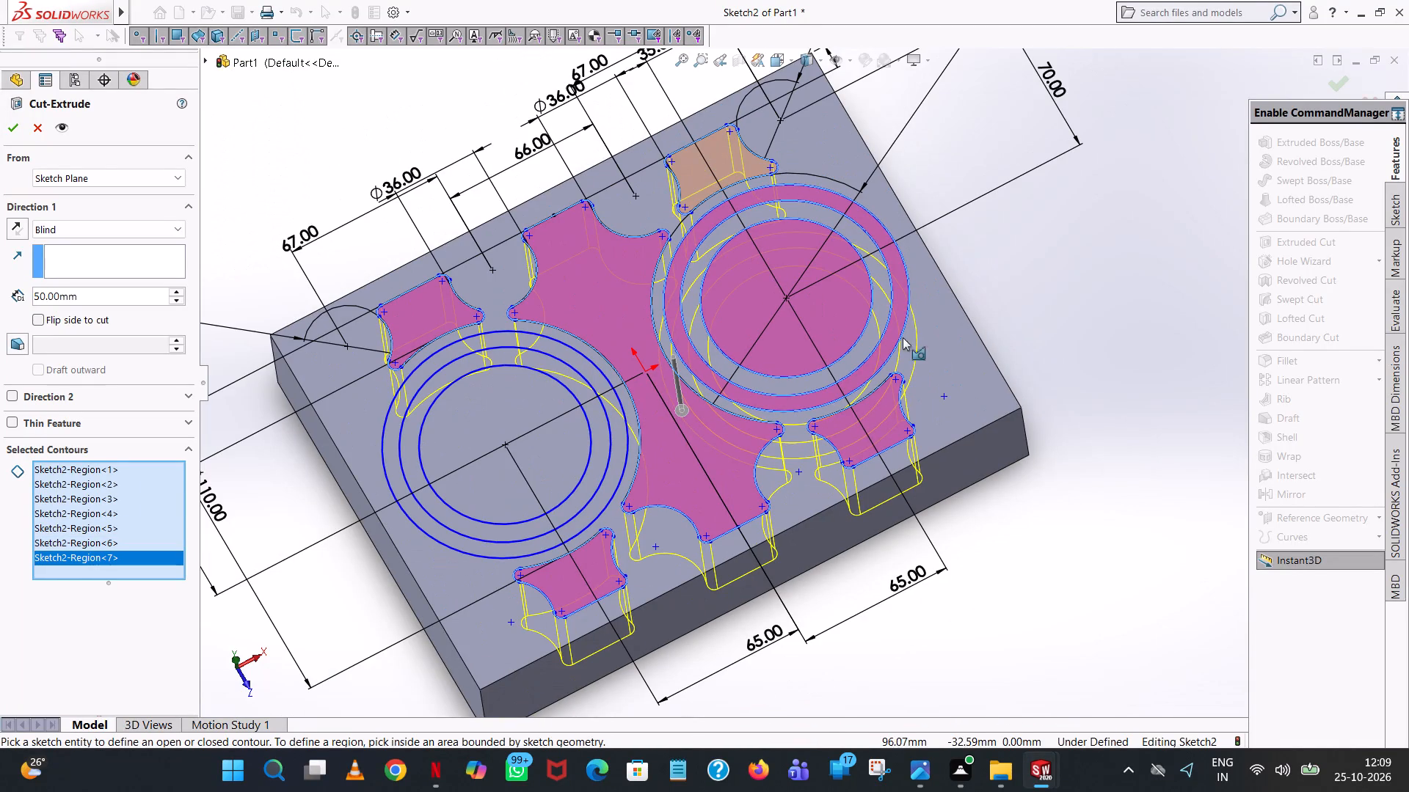
middle_drag(1101, 379, 1103, 330)
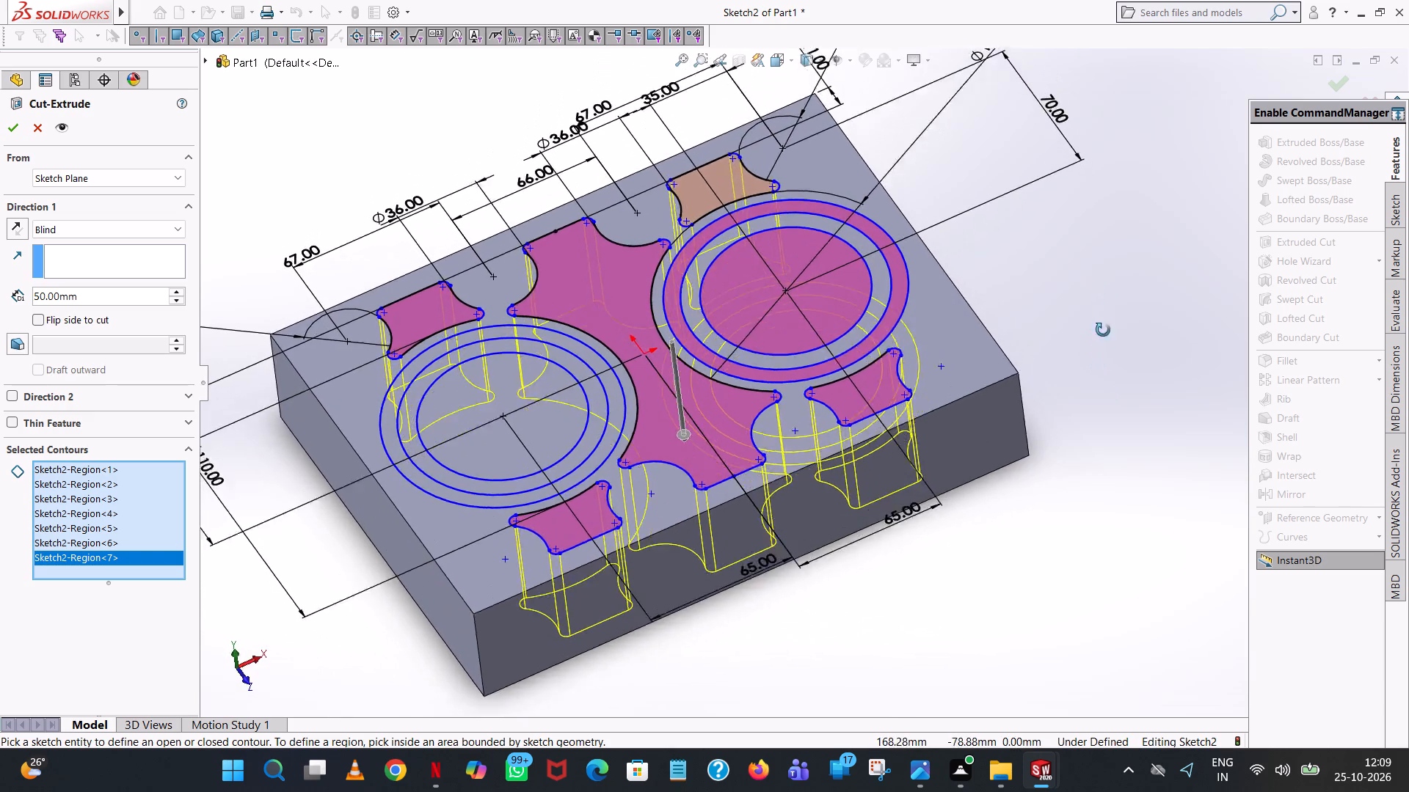
middle_drag(1103, 330, 1113, 459)
scroll(537, 568, down, 7)
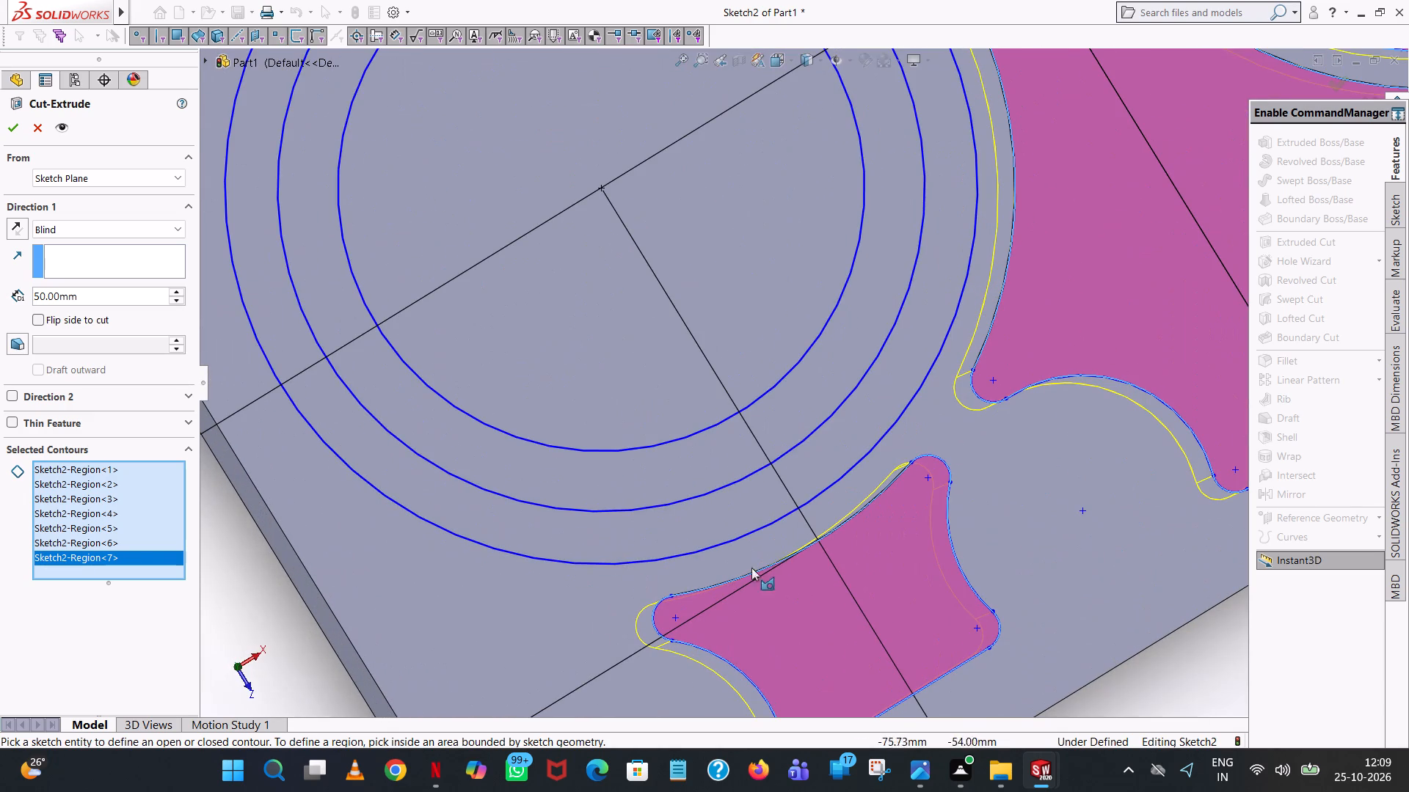
scroll(823, 413, up, 4)
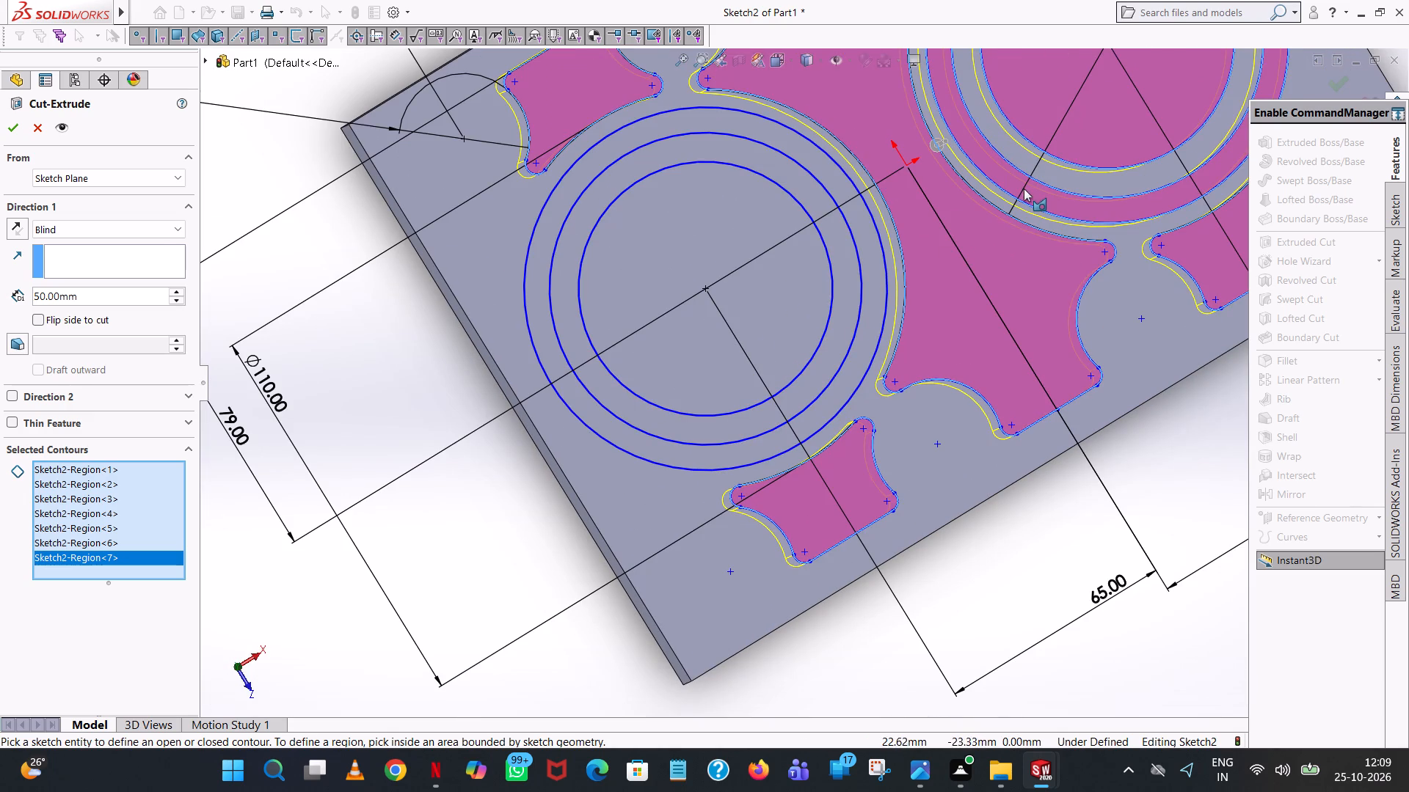
click(845, 373)
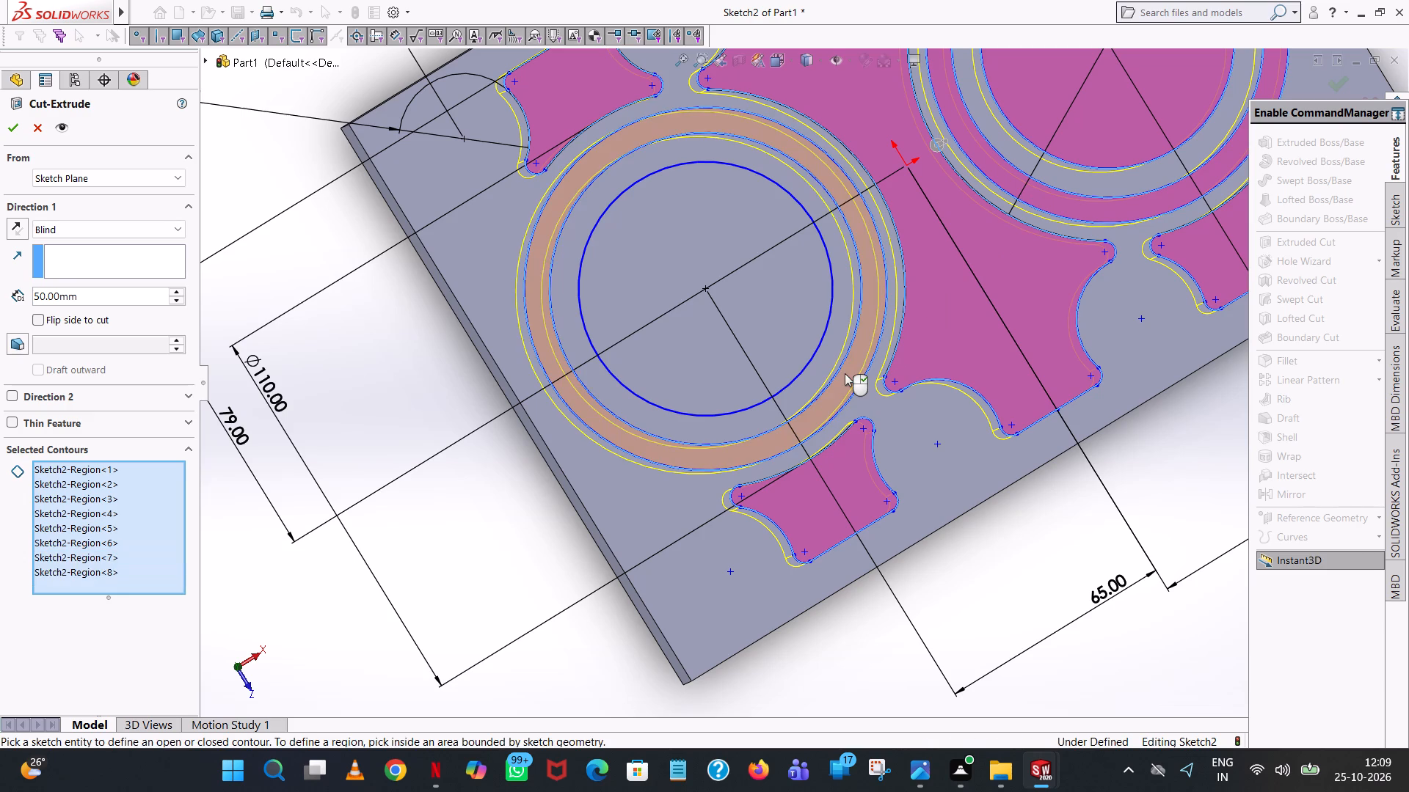
click(743, 299)
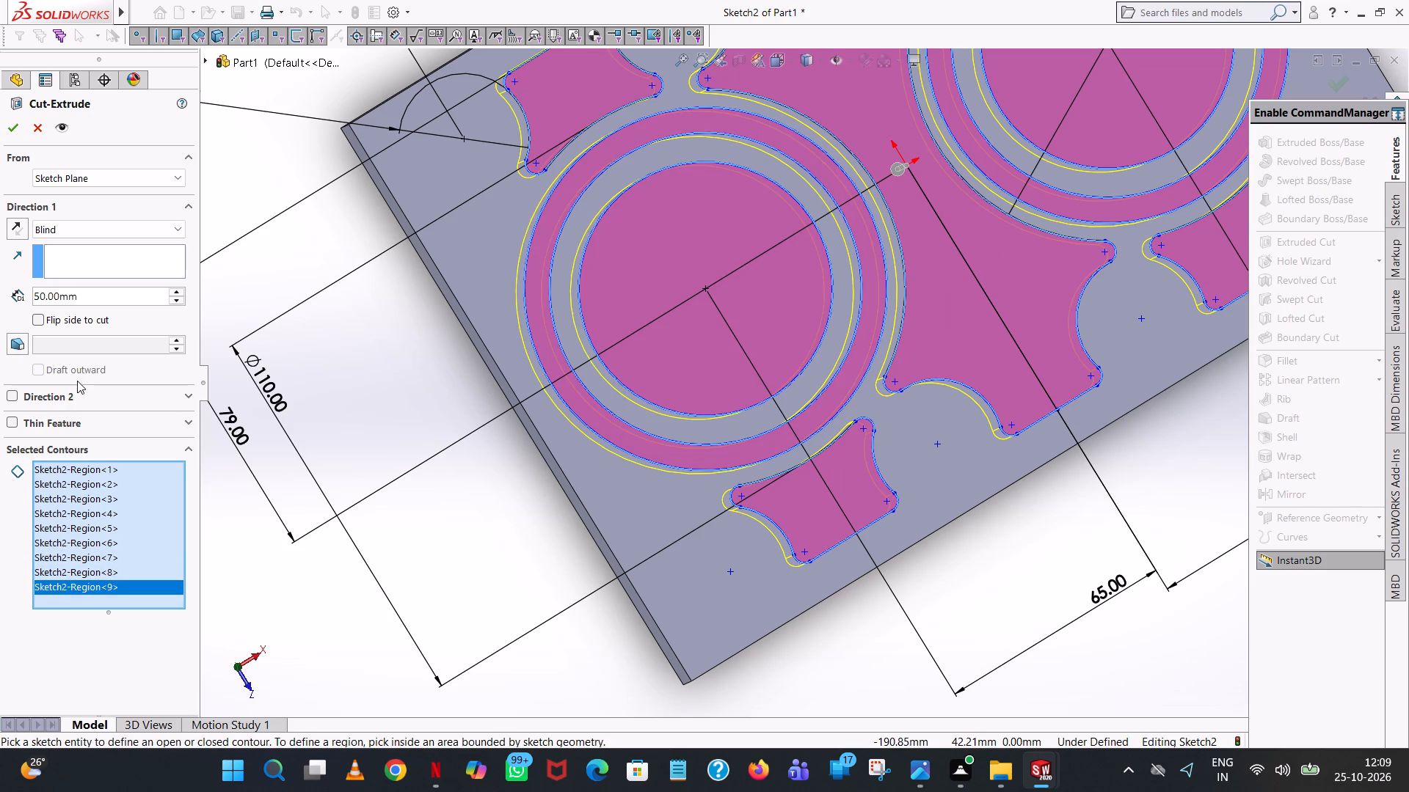
Set the blind depth of the cut through the nine selected regions to 20 mm and finish the feature.
double_click(106, 296)
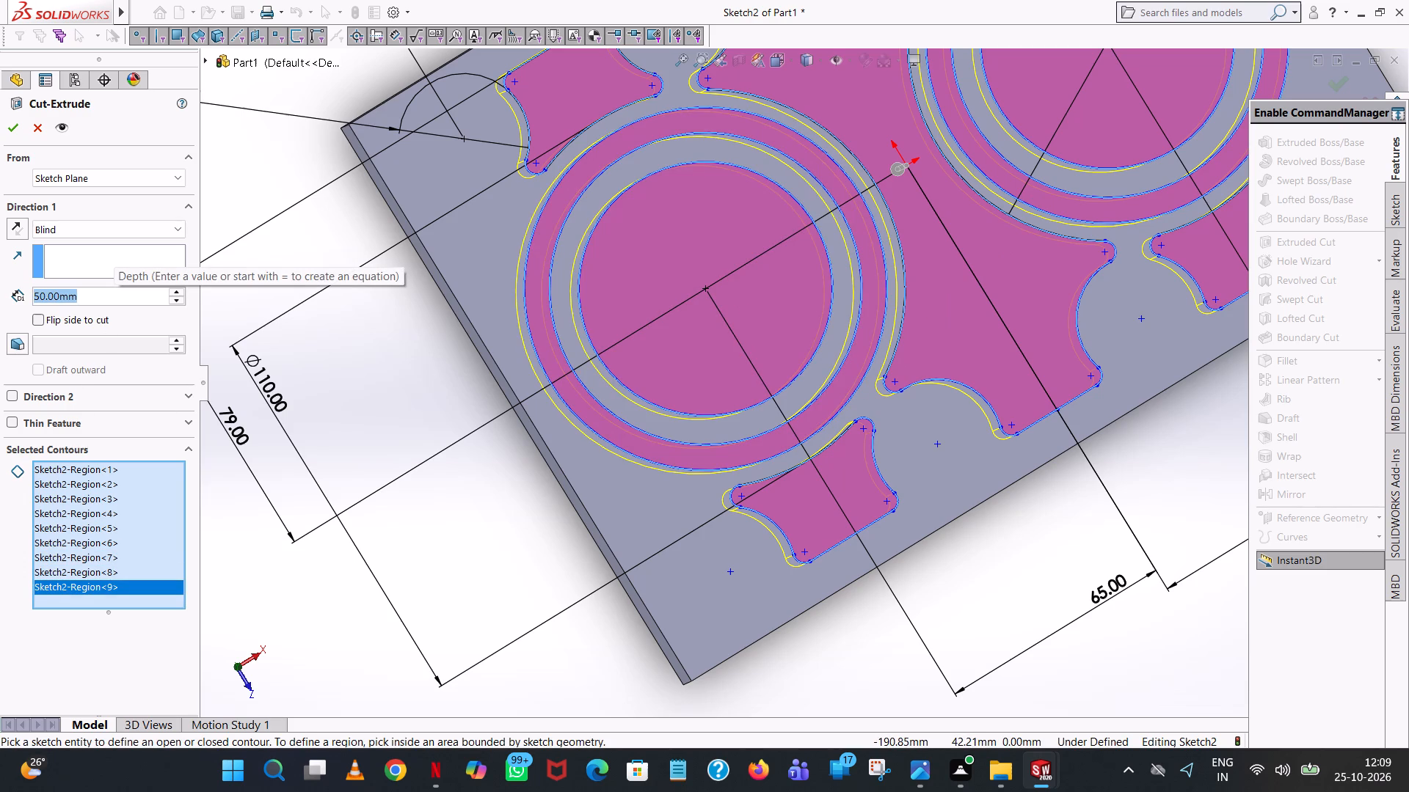
text(20)
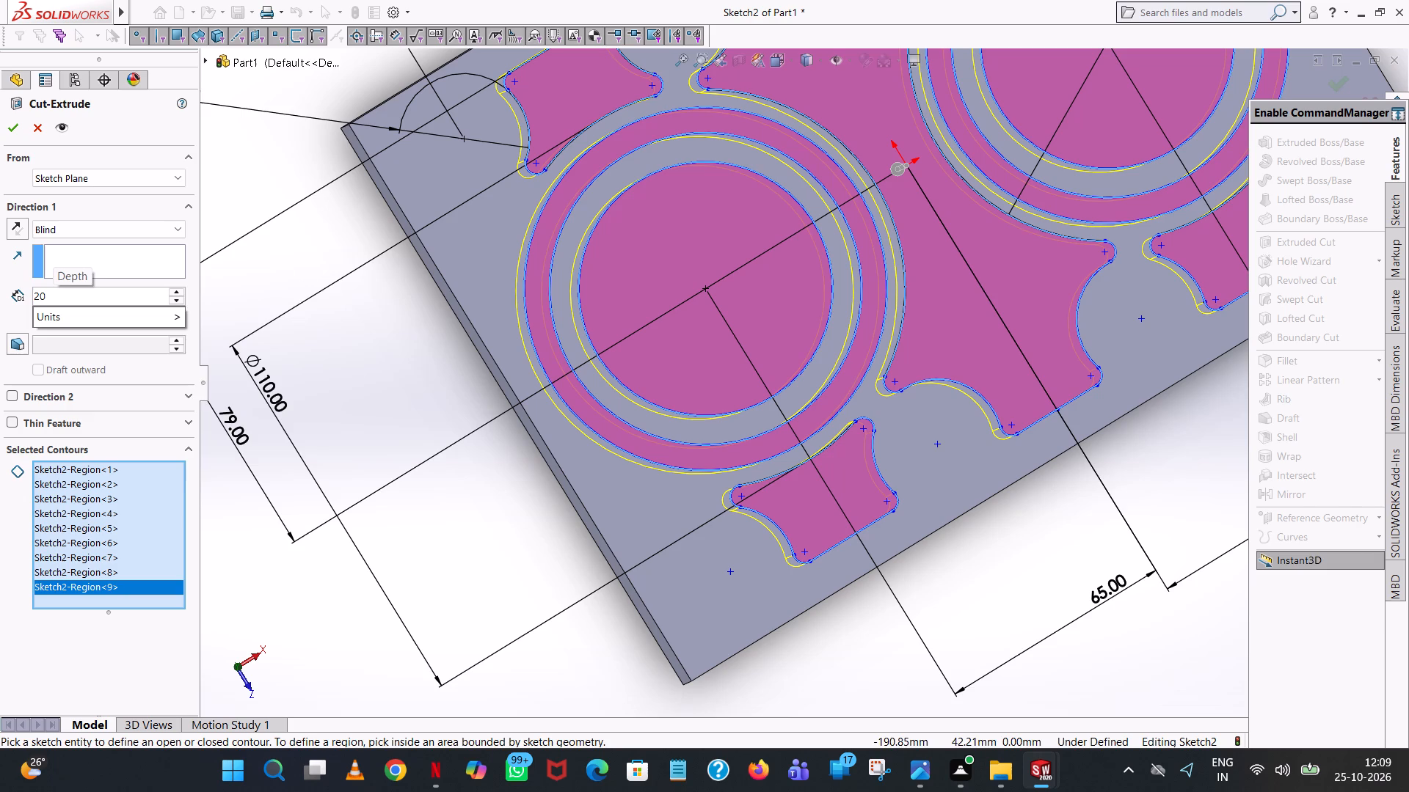
click(493, 550)
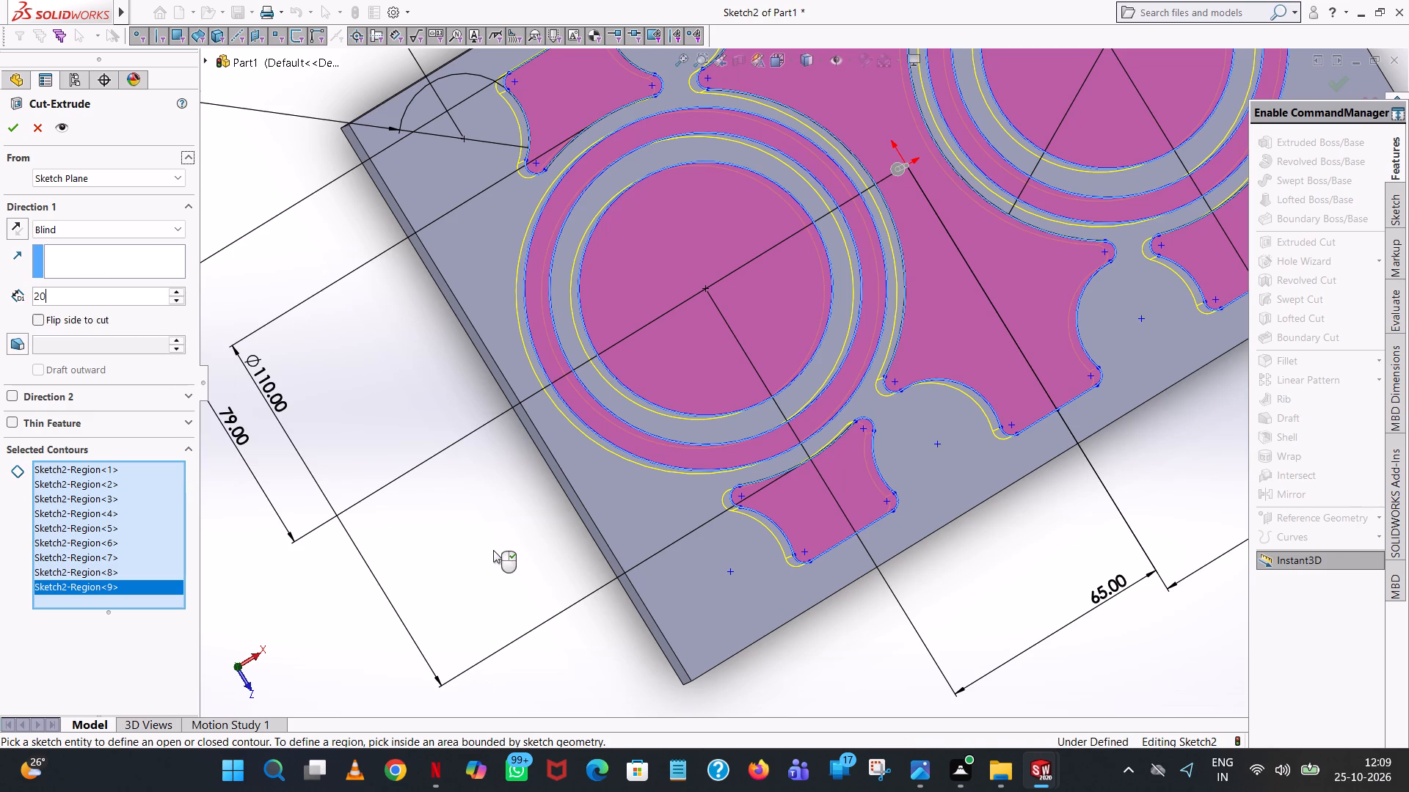
middle_drag(489, 550, 414, 301)
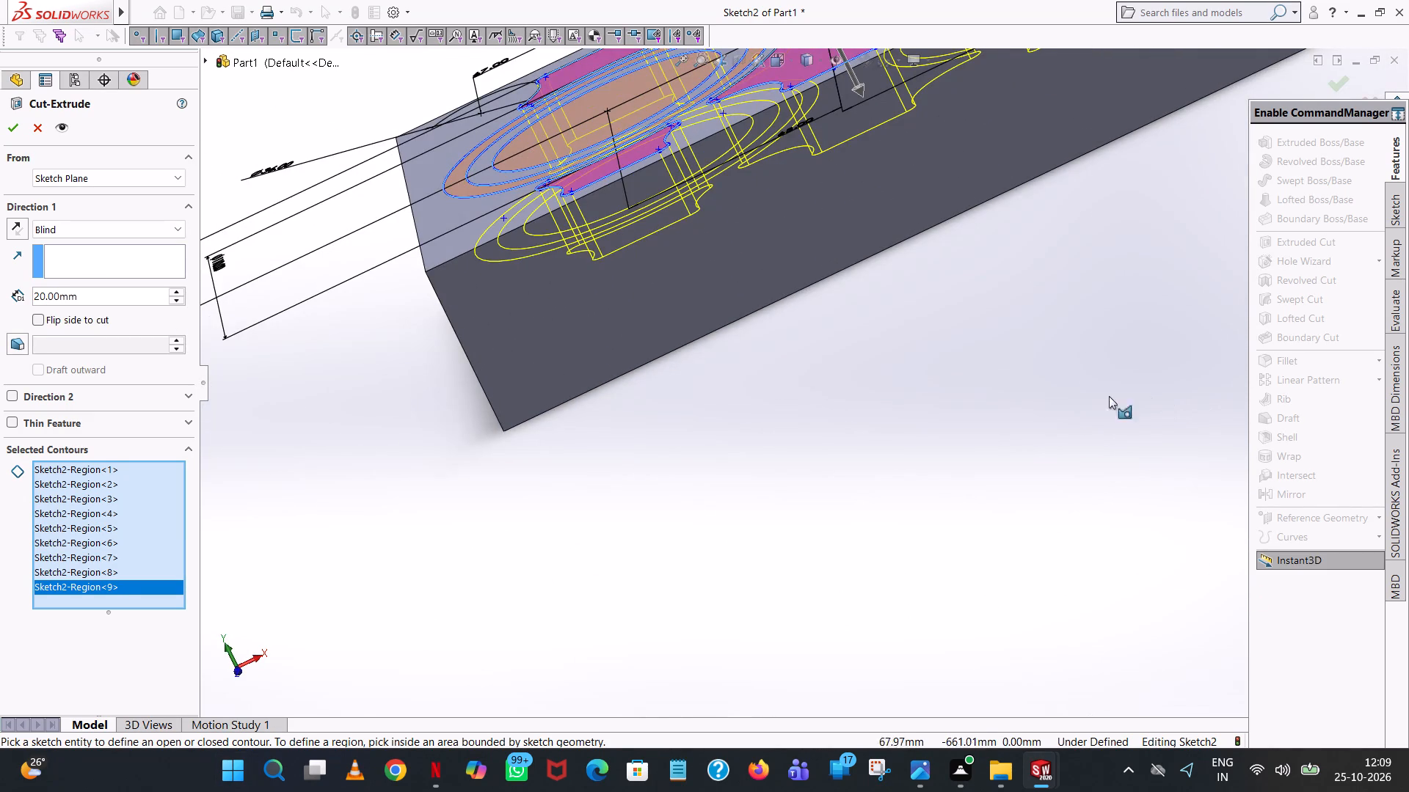
scroll(1026, 380, up, 3)
click(16, 127)
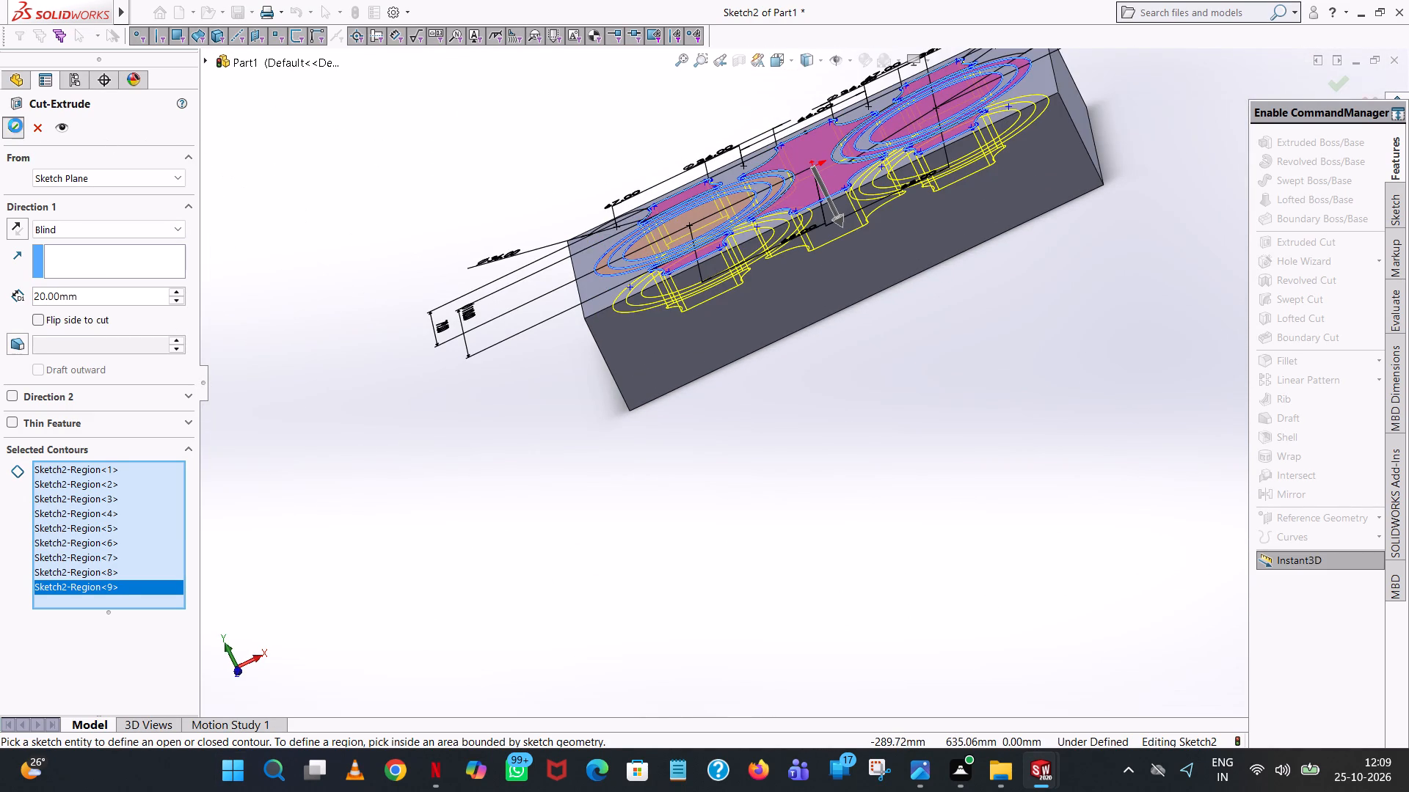
click(833, 375)
Examine the cut pockets, bore rings and block sides from several angles and up close.
middle_drag(931, 257, 971, 416)
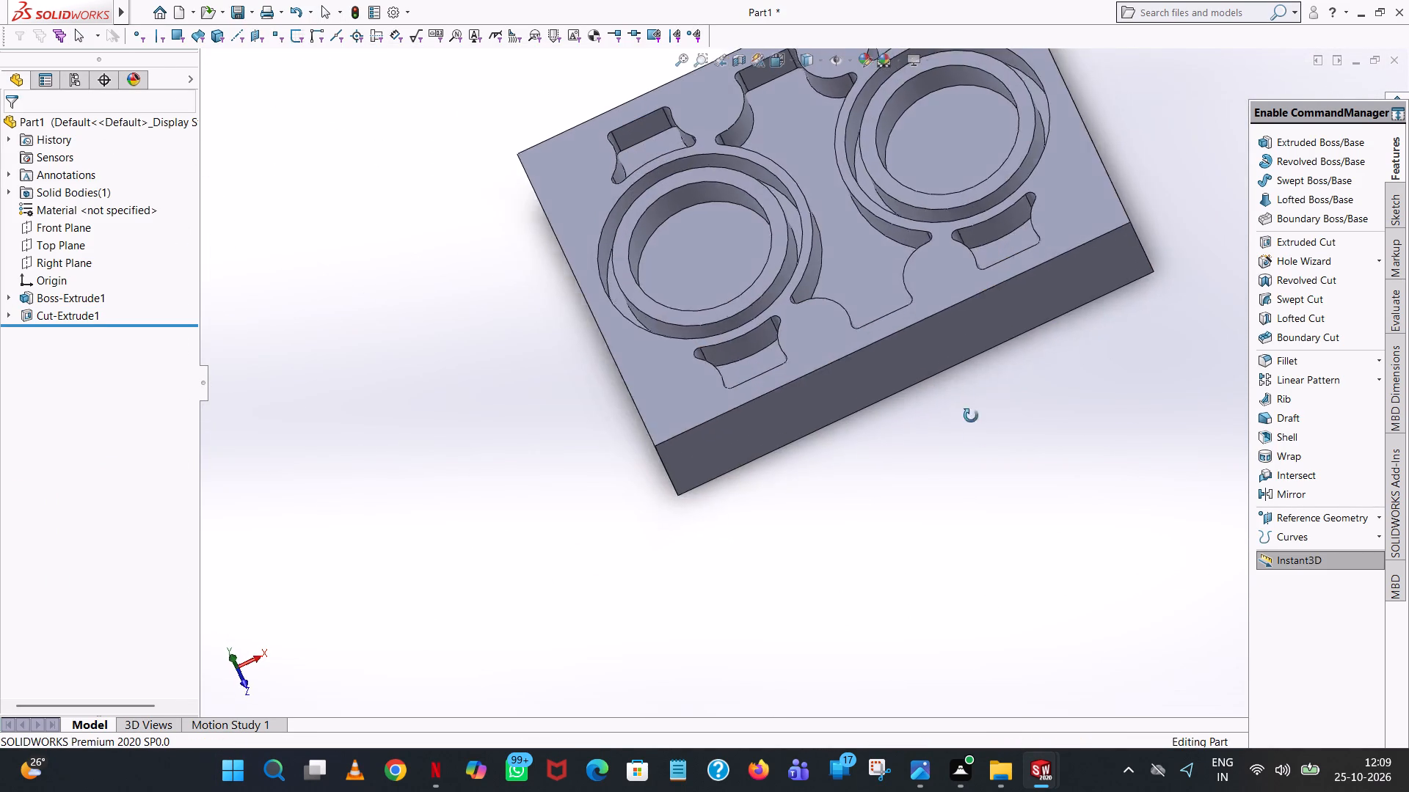
middle_drag(971, 416, 983, 386)
scroll(994, 339, up, 3)
middle_drag(994, 339, 975, 416)
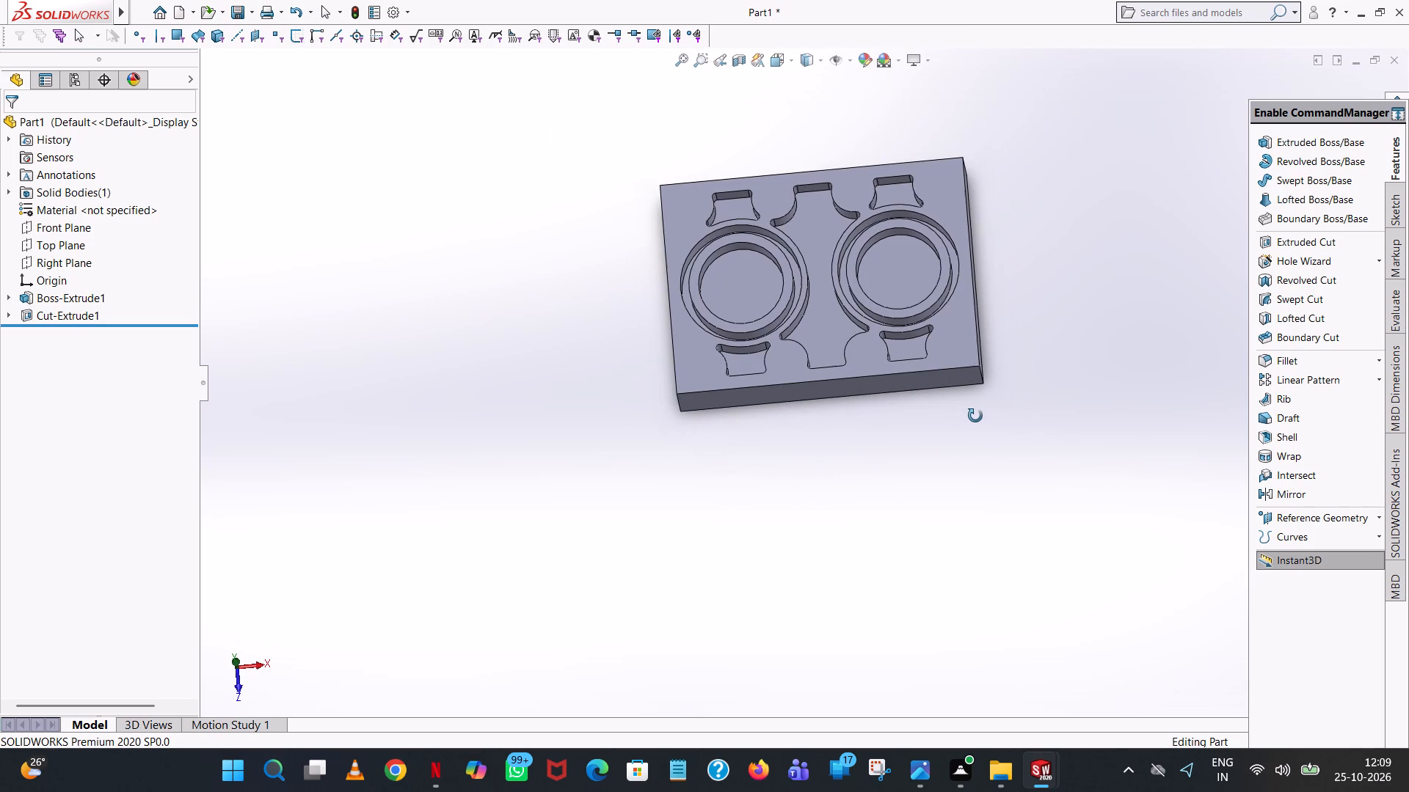
middle_drag(975, 416, 990, 466)
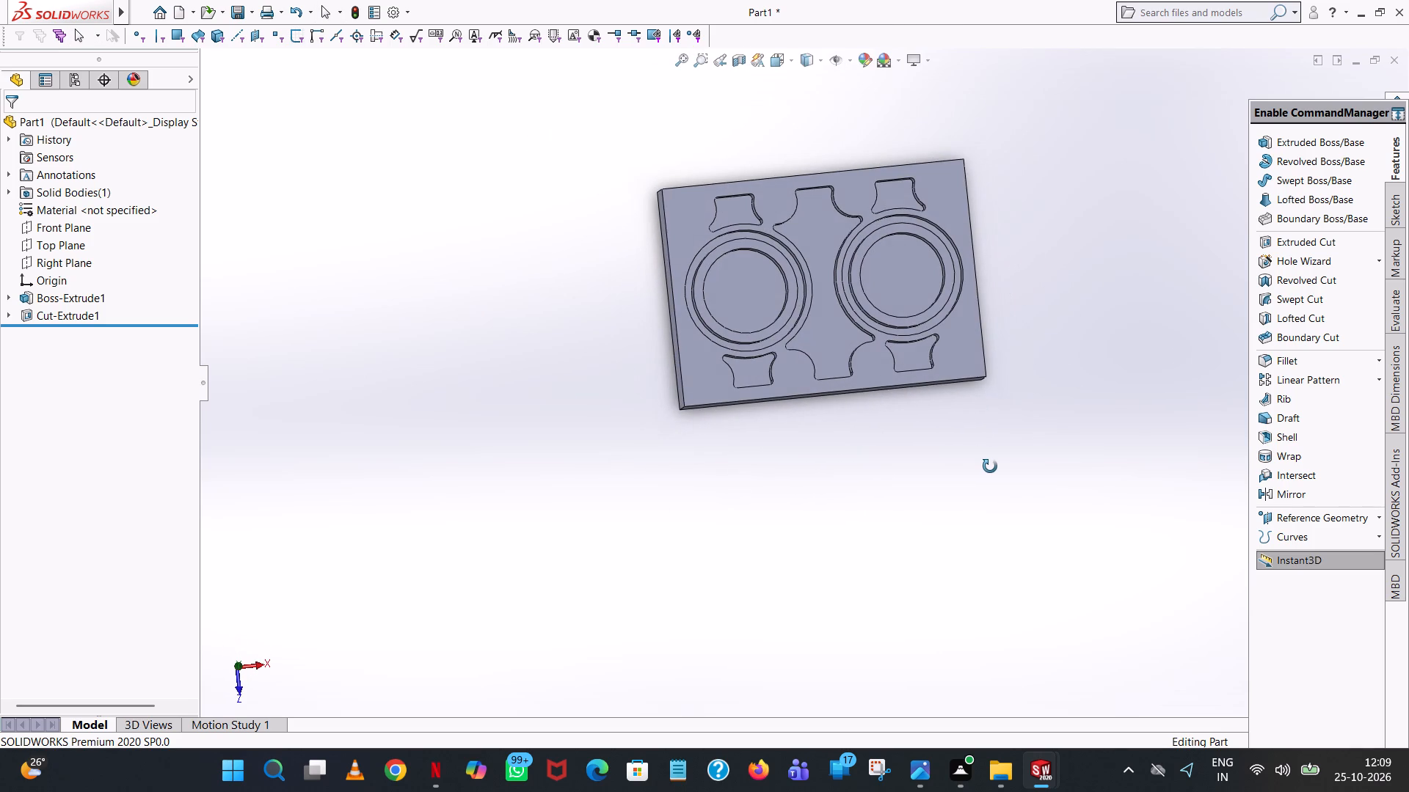
middle_drag(990, 466, 983, 453)
scroll(987, 360, up, 2)
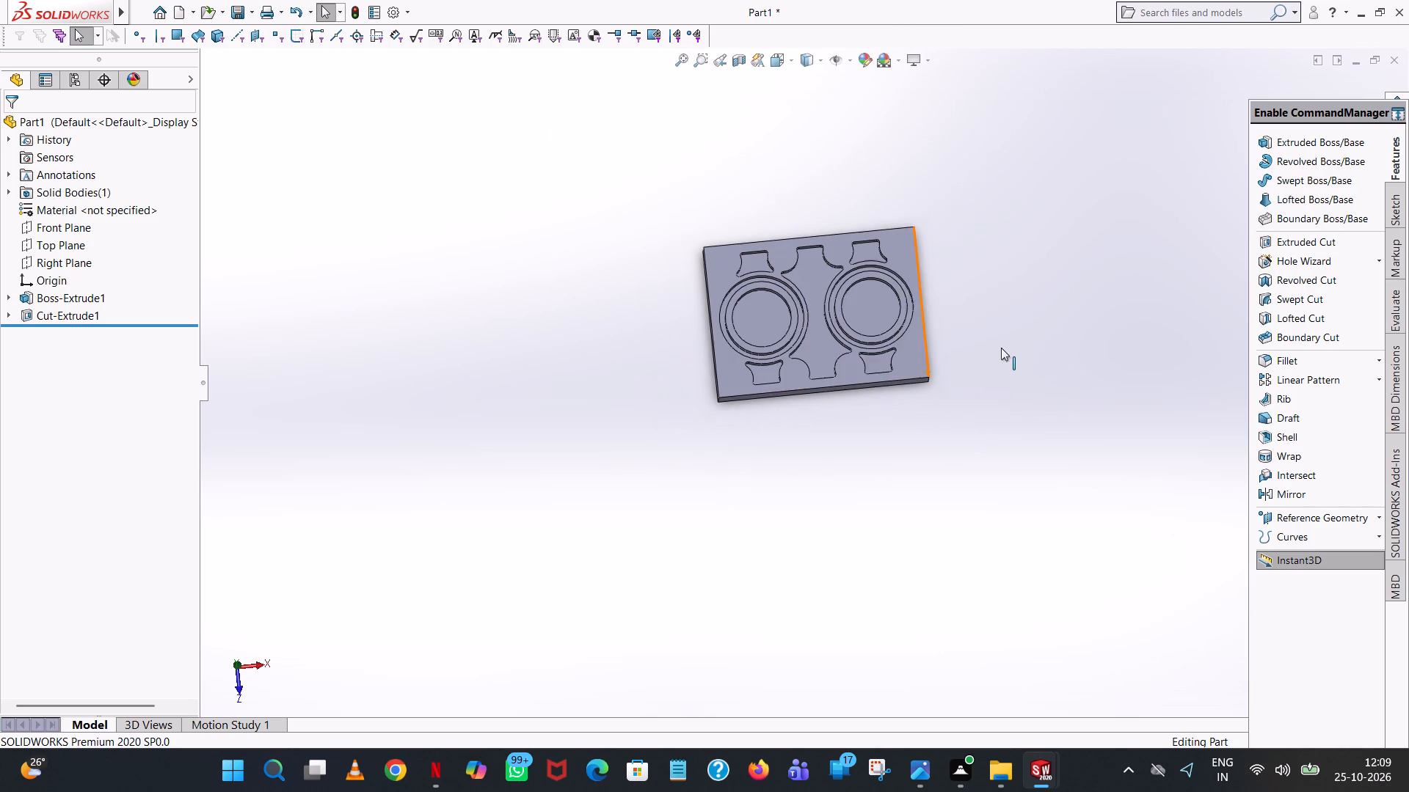
middle_drag(944, 296, 1010, 209)
scroll(809, 297, down, 6)
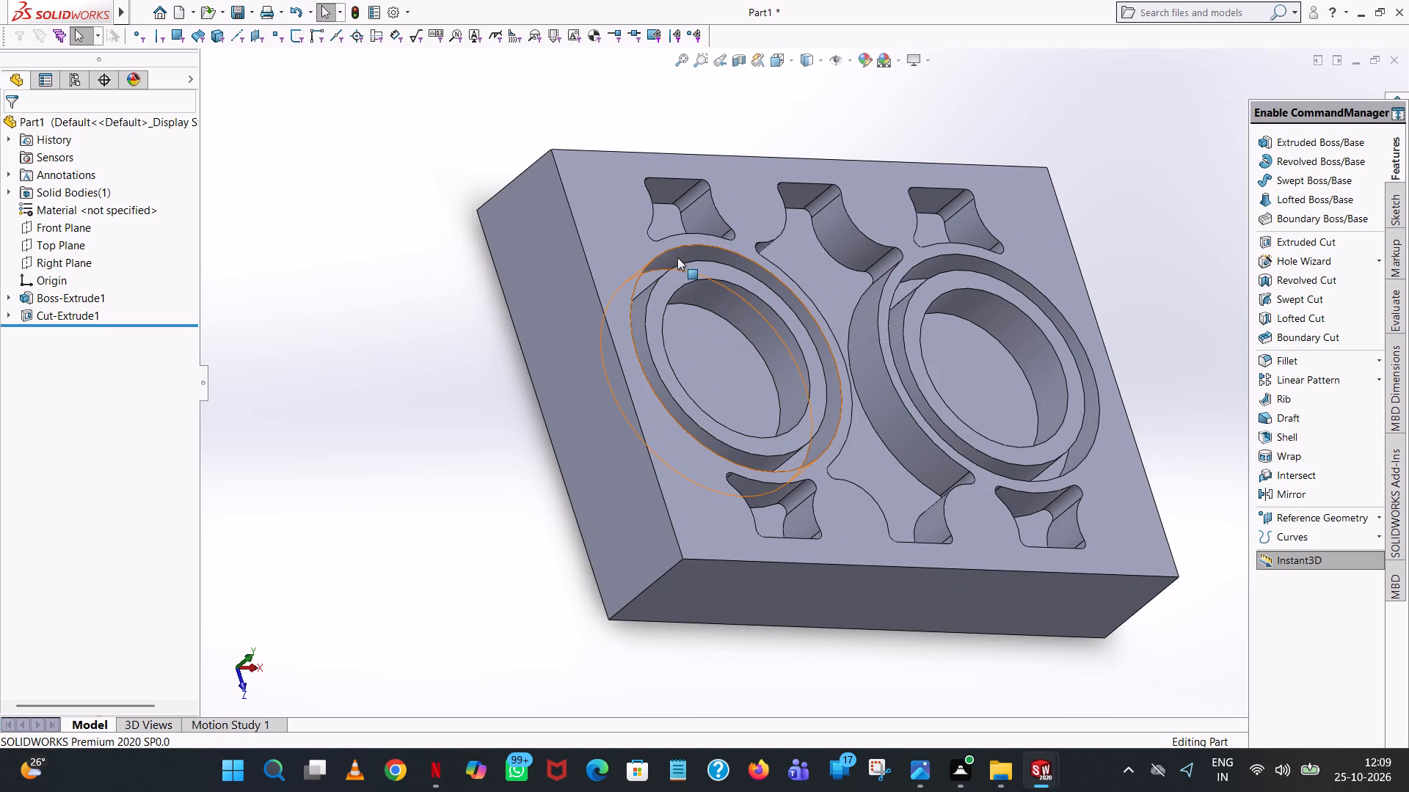
scroll(716, 241, down, 7)
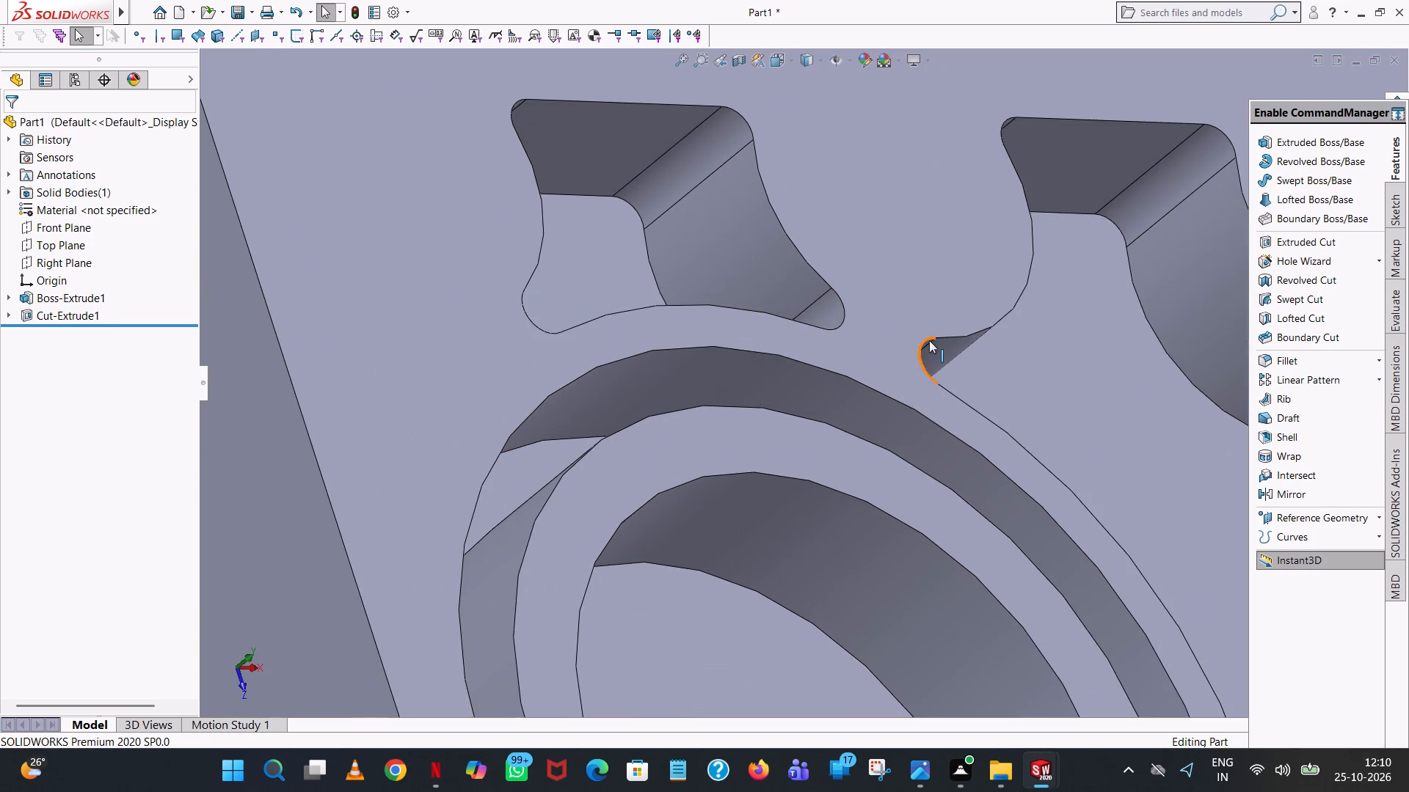
middle_drag(920, 360, 883, 468)
scroll(883, 468, down, 1)
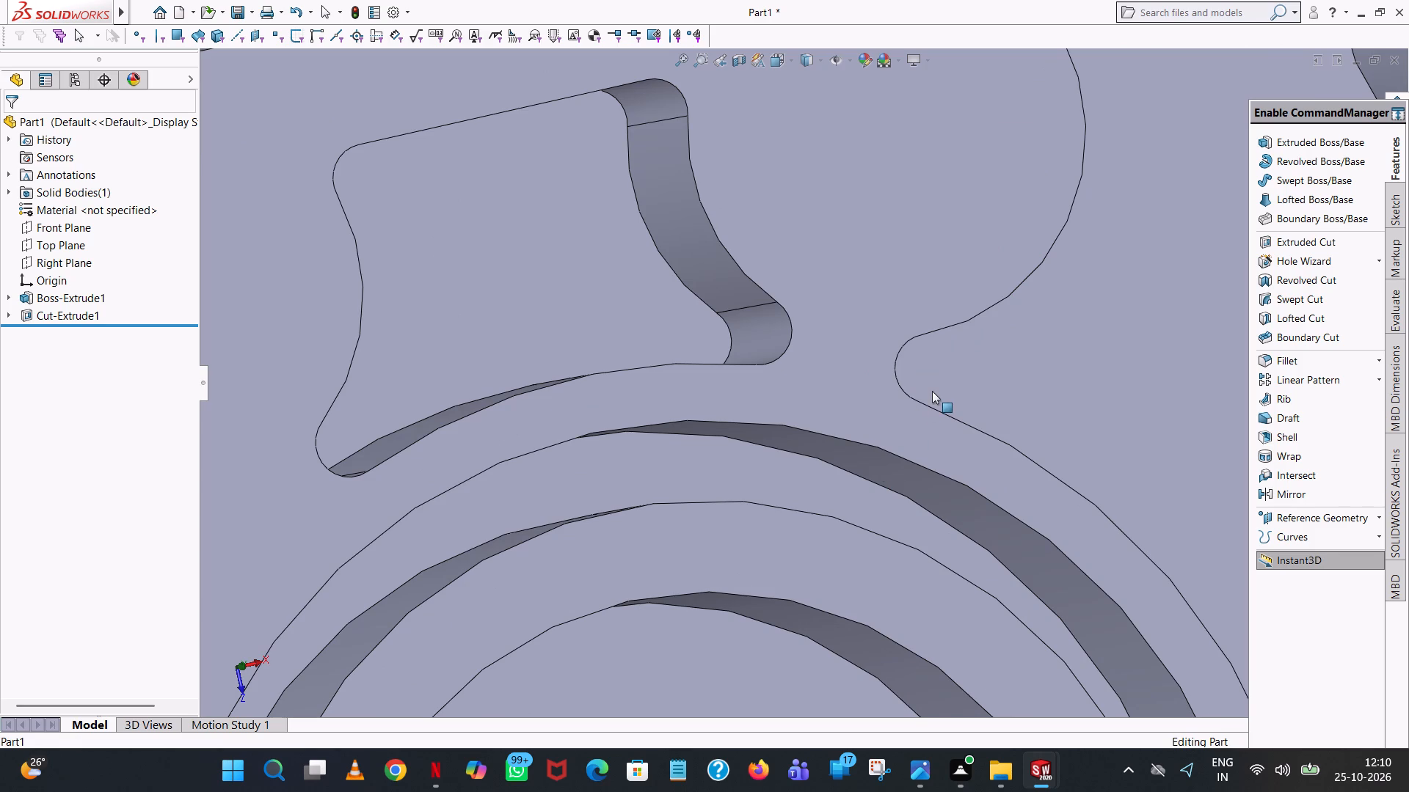
scroll(944, 376, up, 5)
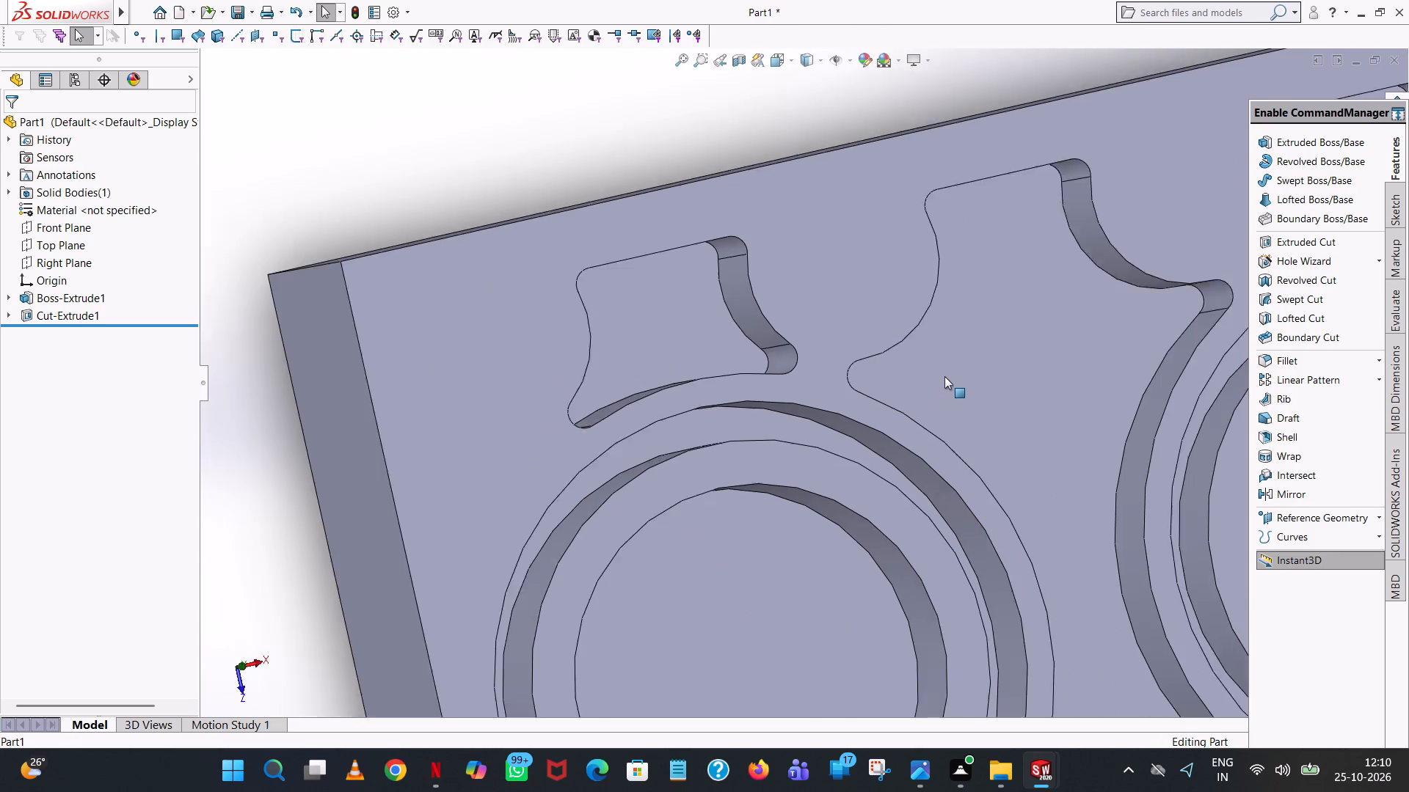
scroll(944, 376, up, 4)
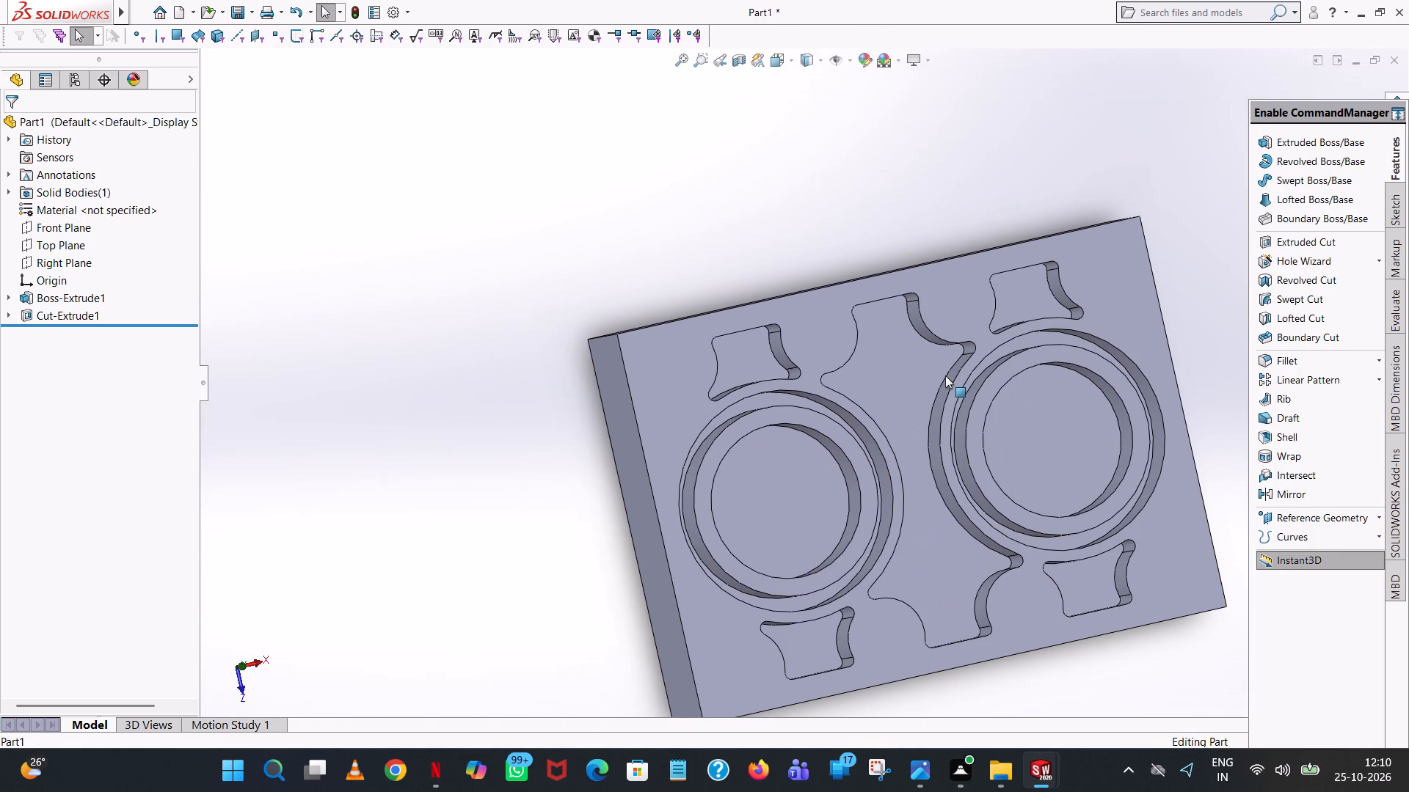
scroll(1100, 562, up, 1)
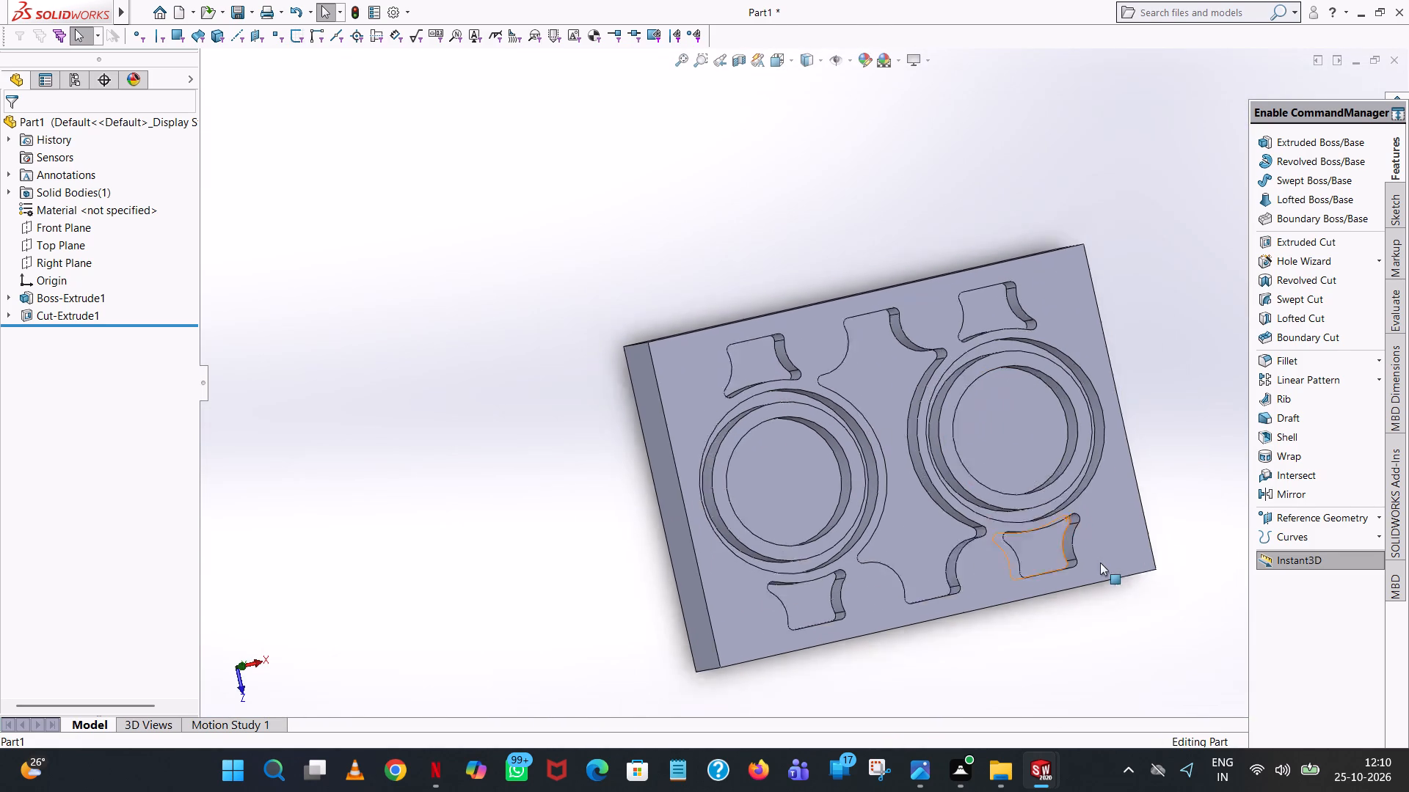
scroll(1100, 562, up, 3)
middle_drag(1013, 472, 935, 475)
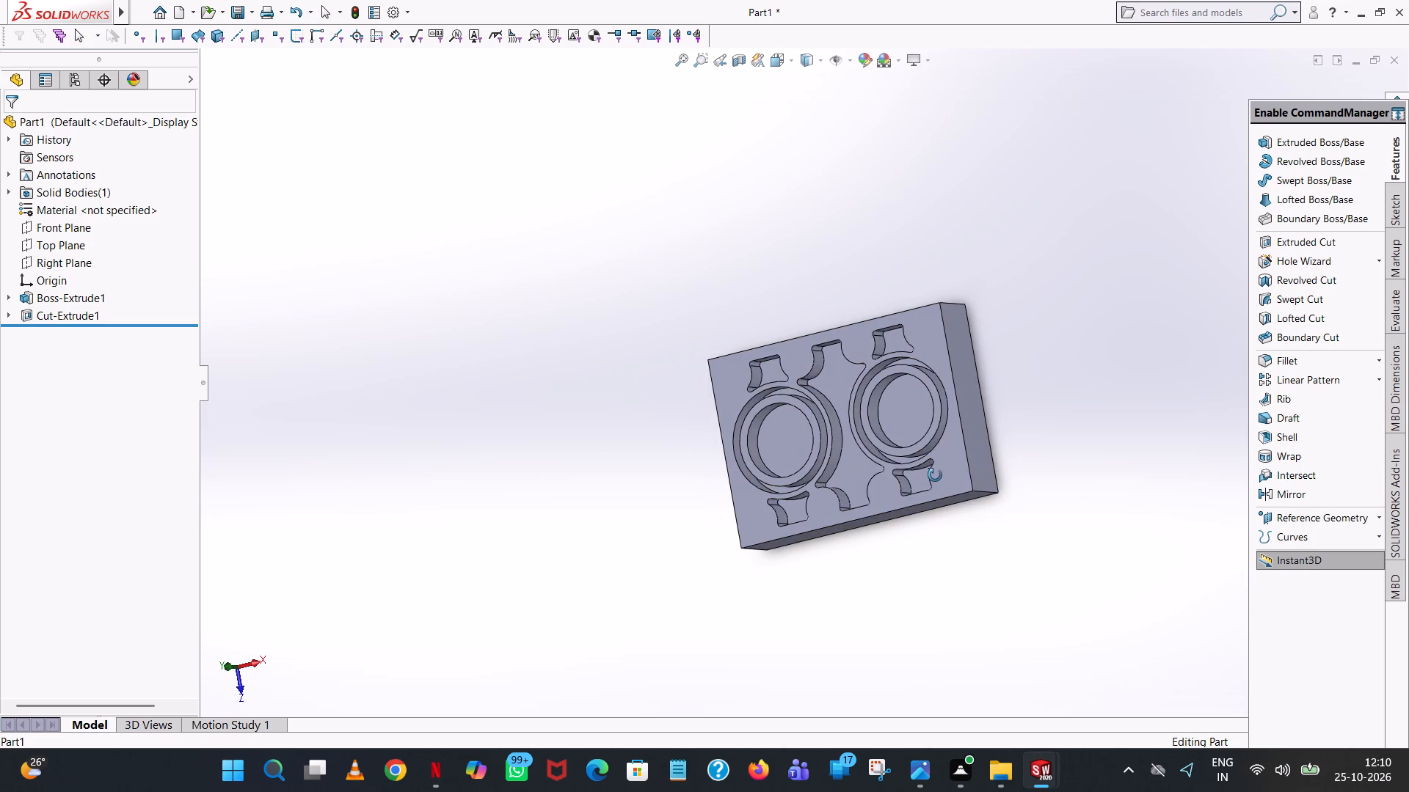
middle_drag(935, 475, 959, 485)
middle_drag(976, 496, 977, 499)
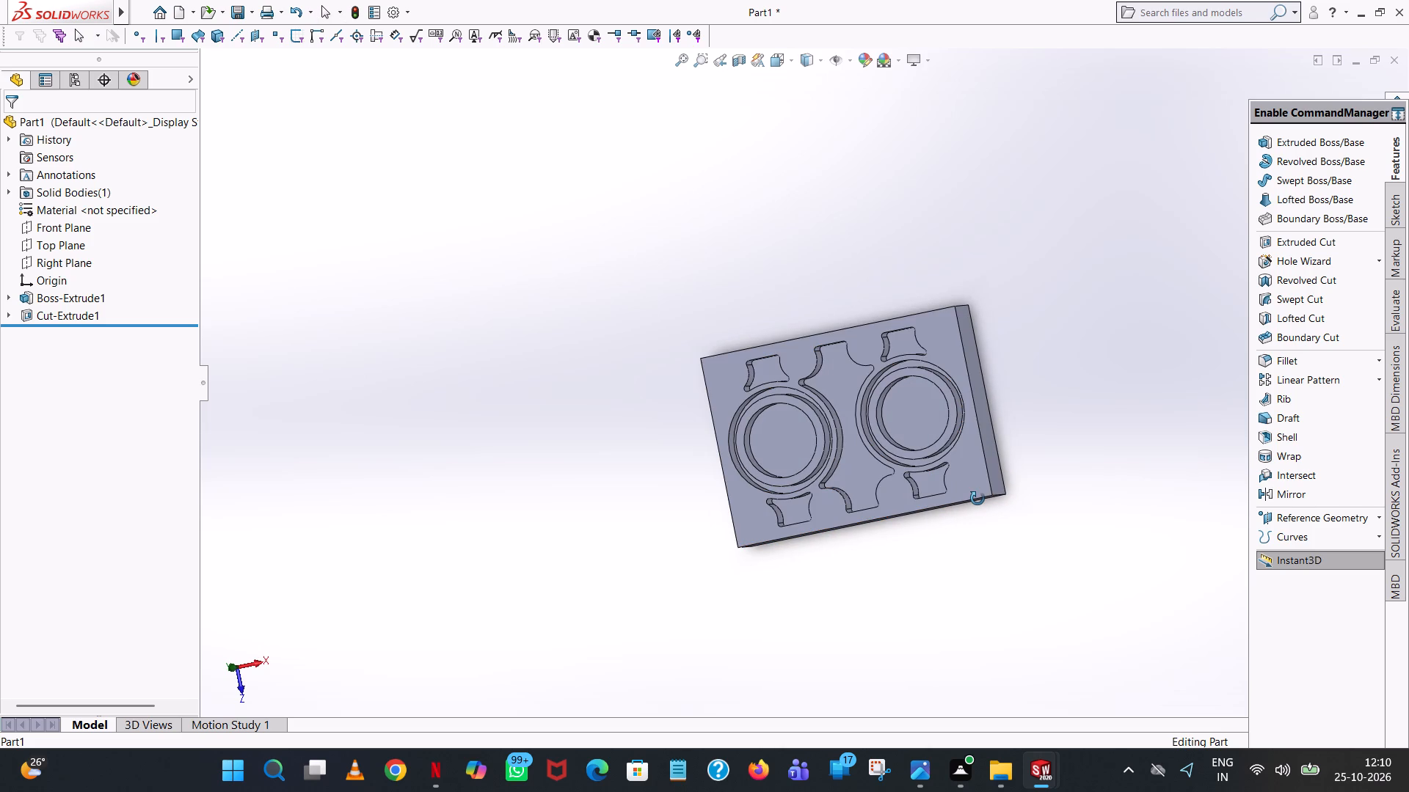
middle_drag(977, 499, 968, 491)
middle_drag(963, 488, 960, 538)
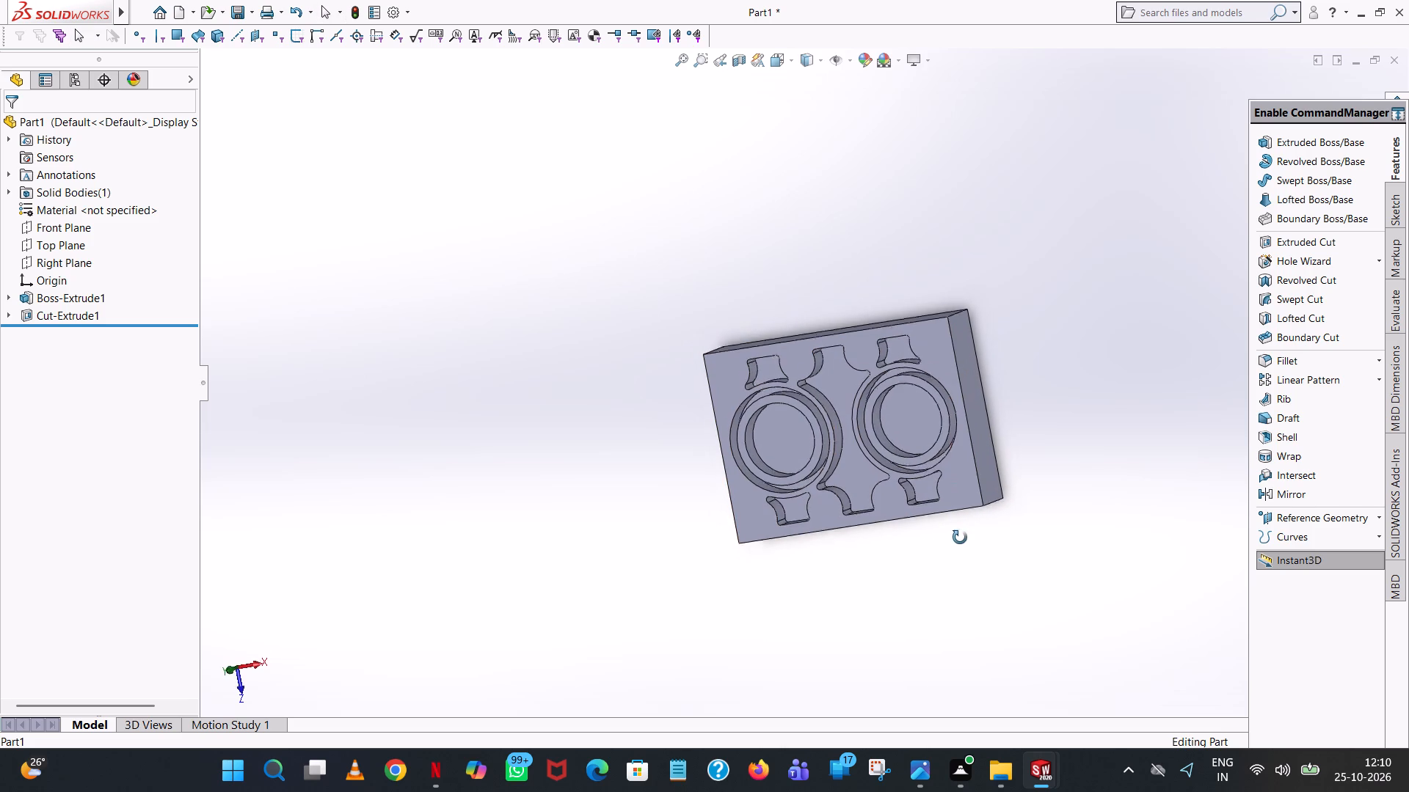
middle_drag(960, 538, 991, 515)
scroll(972, 489, down, 4)
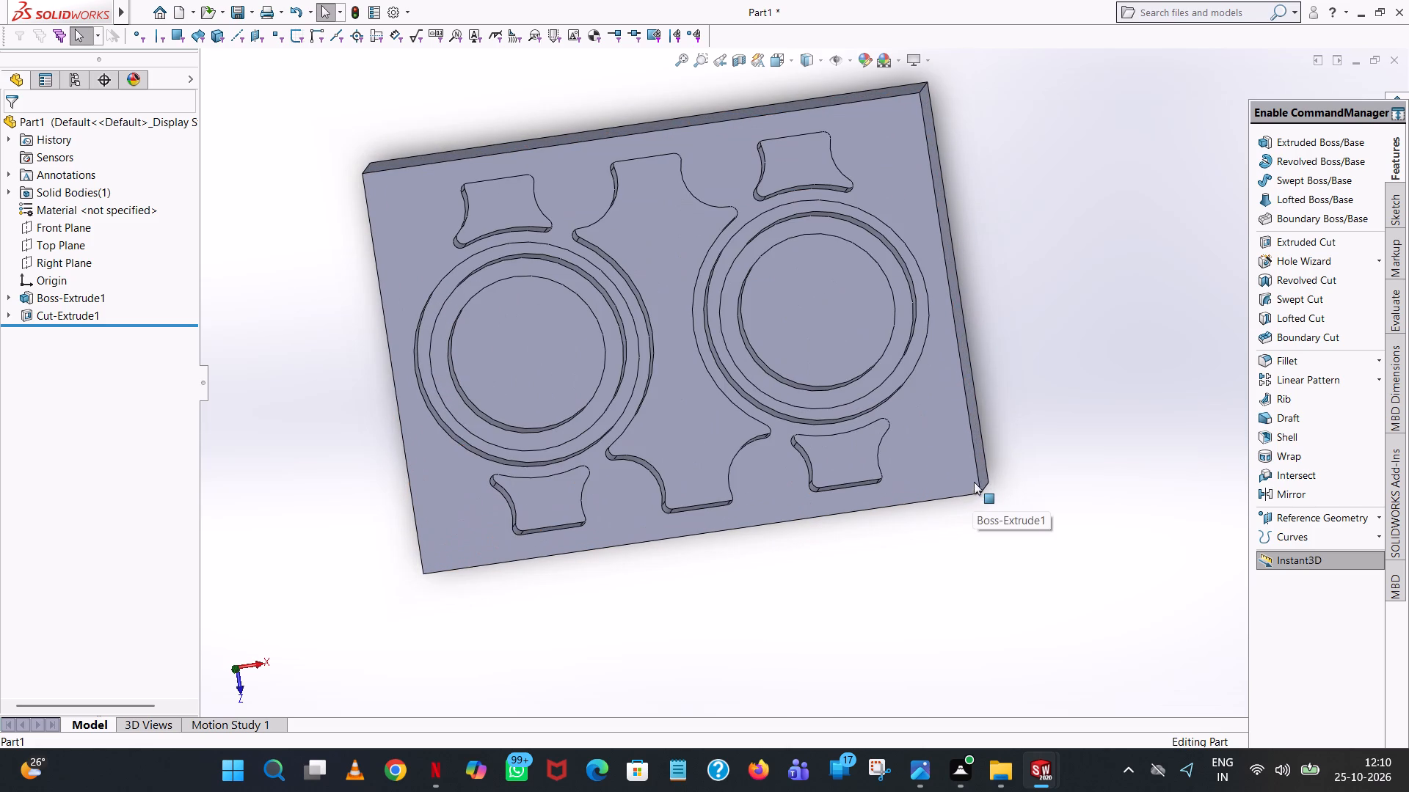
Start an Extruded Cut with a new sketch on the block's top face, viewed straight on.
click(1283, 238)
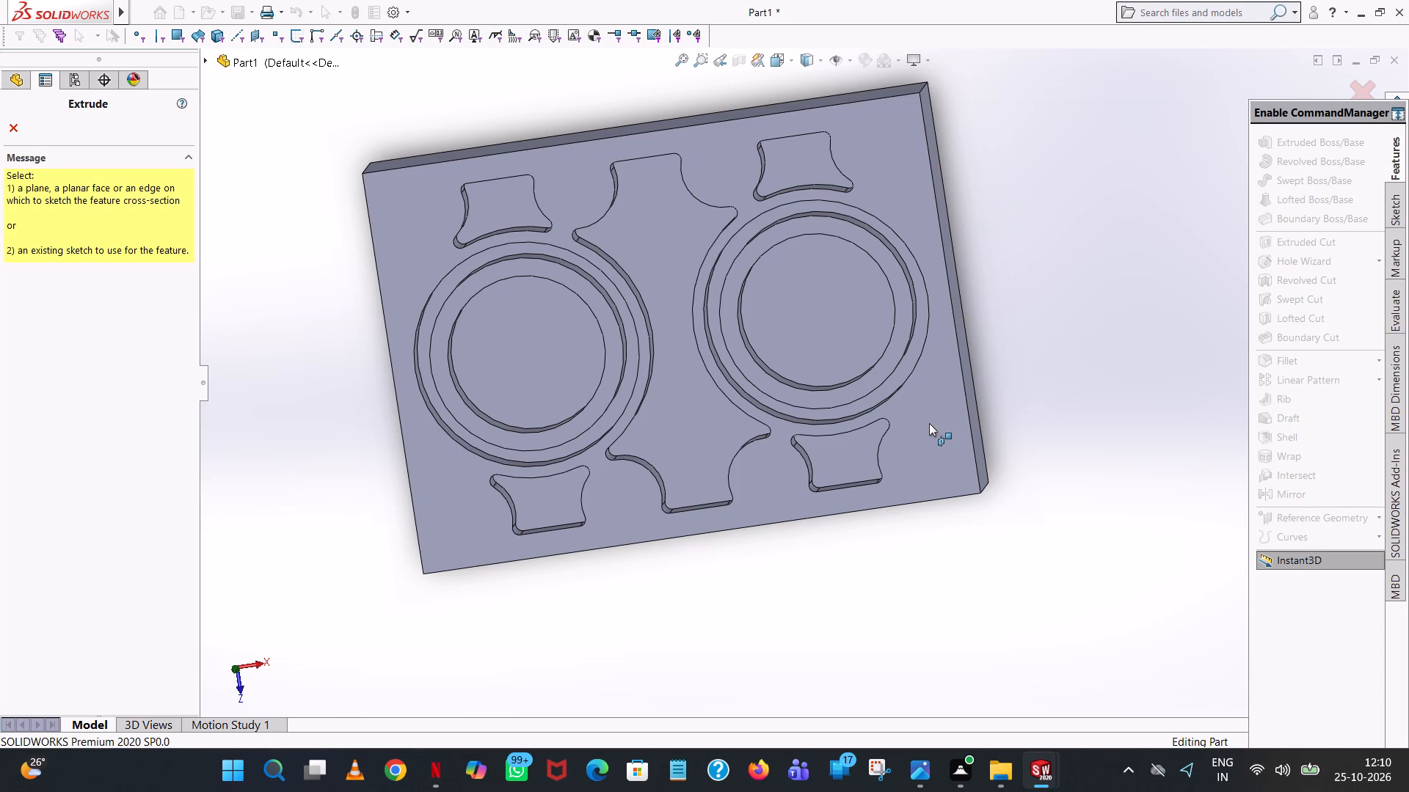
click(929, 423)
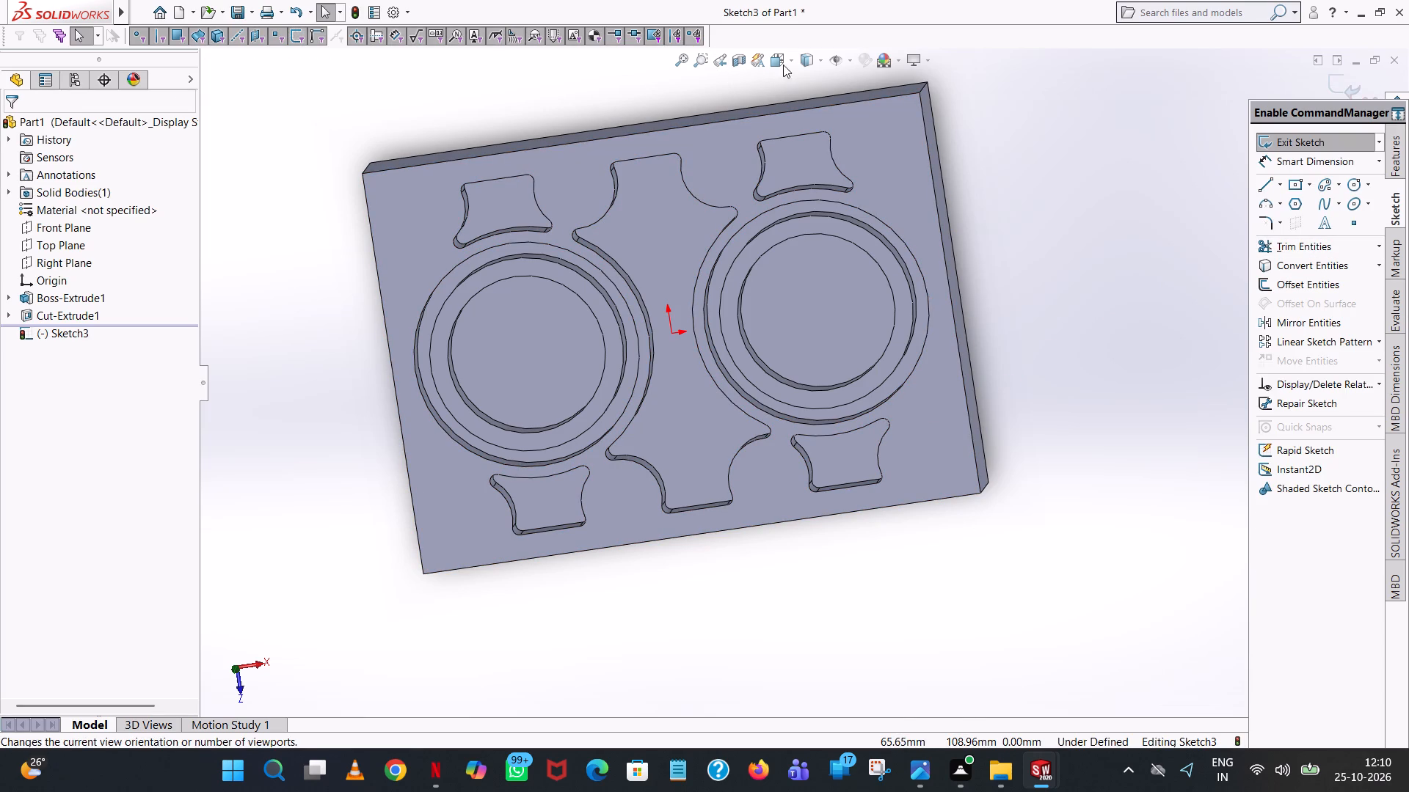
click(789, 57)
click(863, 141)
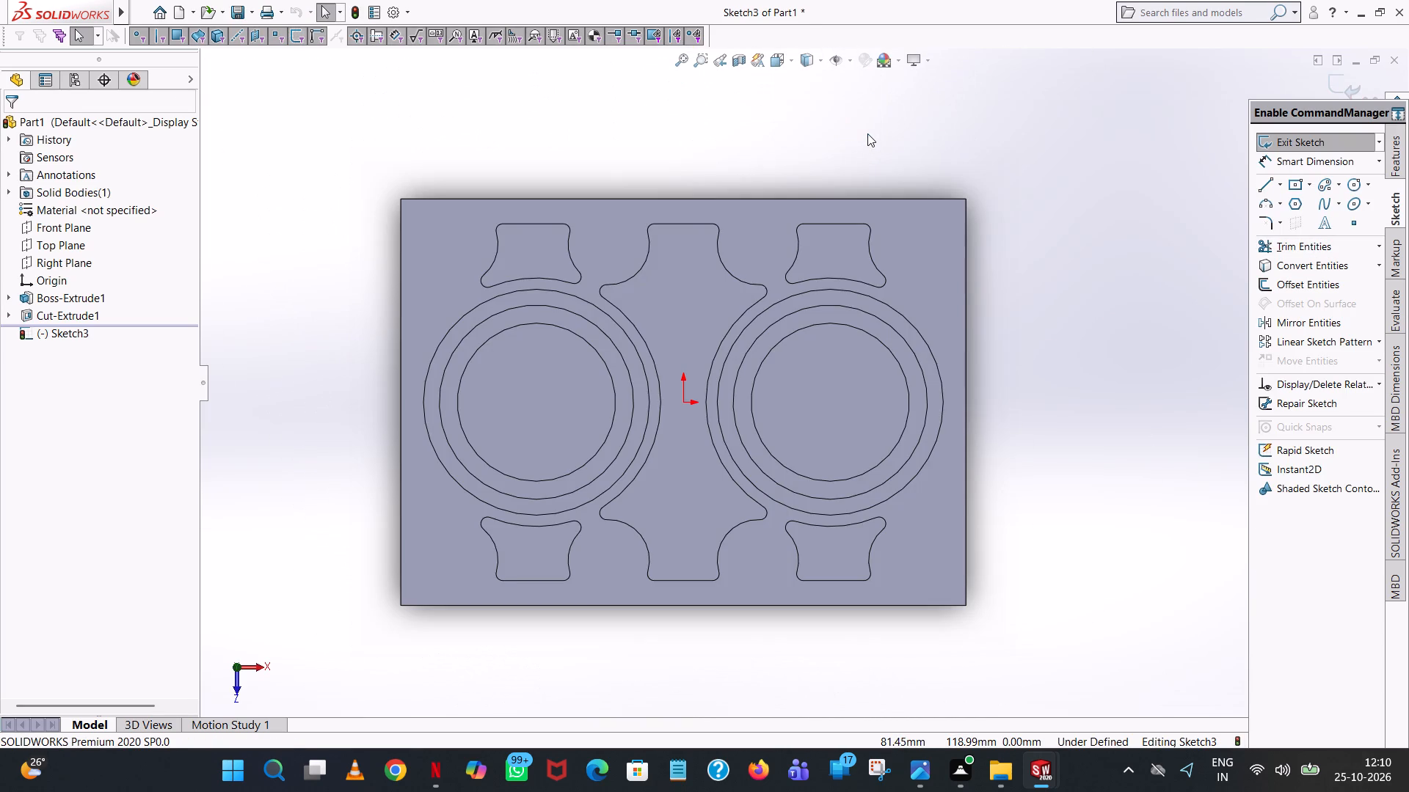
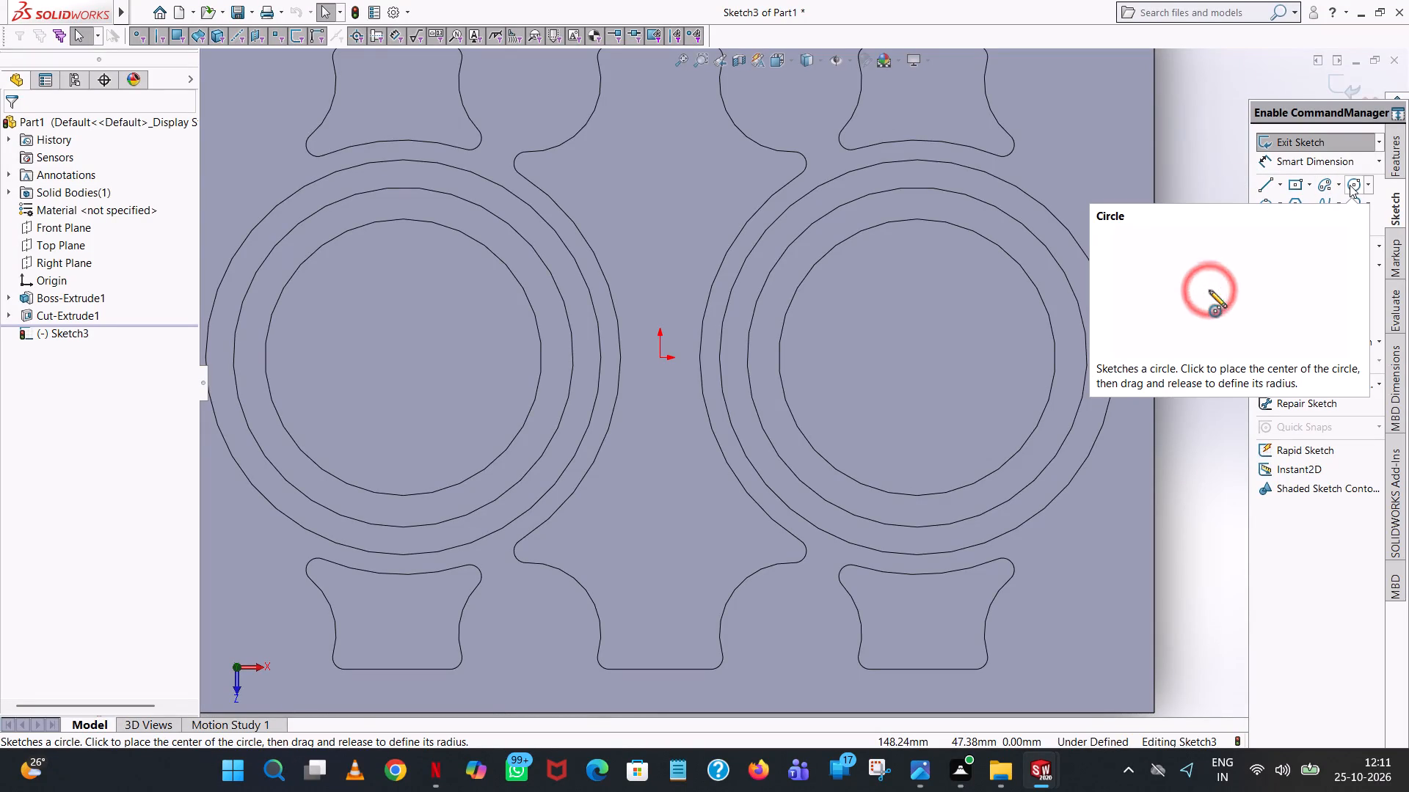
Sketch four circles of about 7 to 10.5 mm radius along the lower edge, centred at X ±100 and ±33, Y -70, on the pocket arc centres.
click(1350, 185)
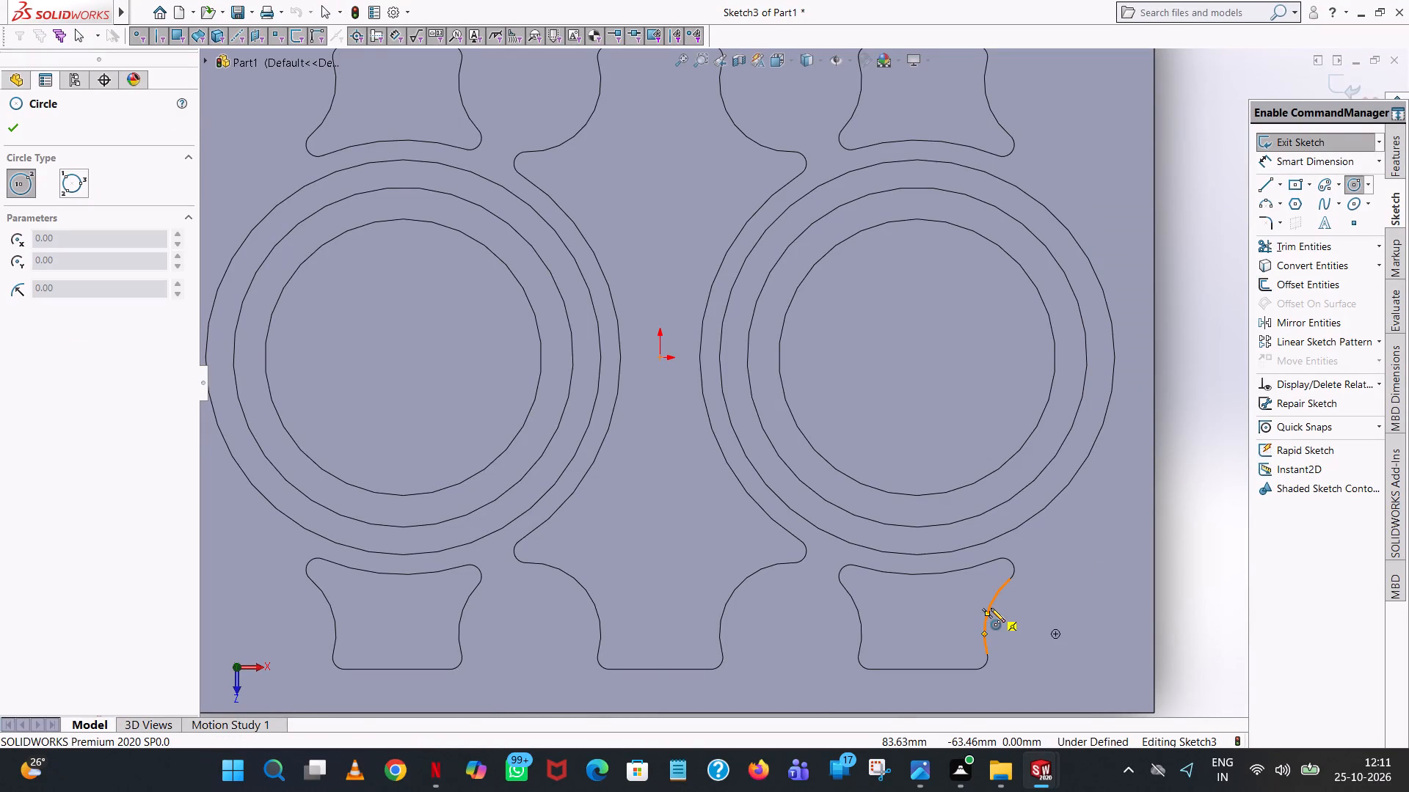
click(1055, 633)
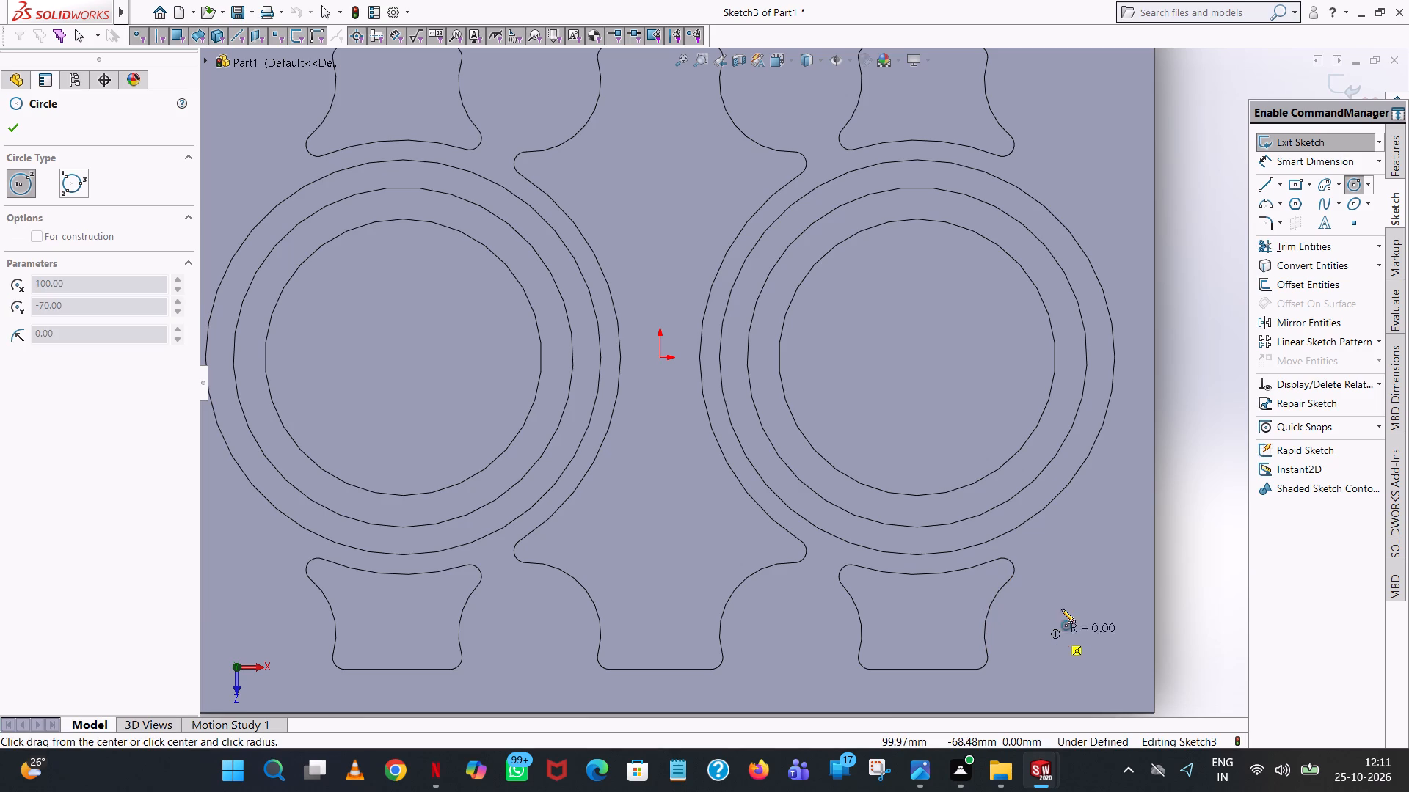
click(1063, 600)
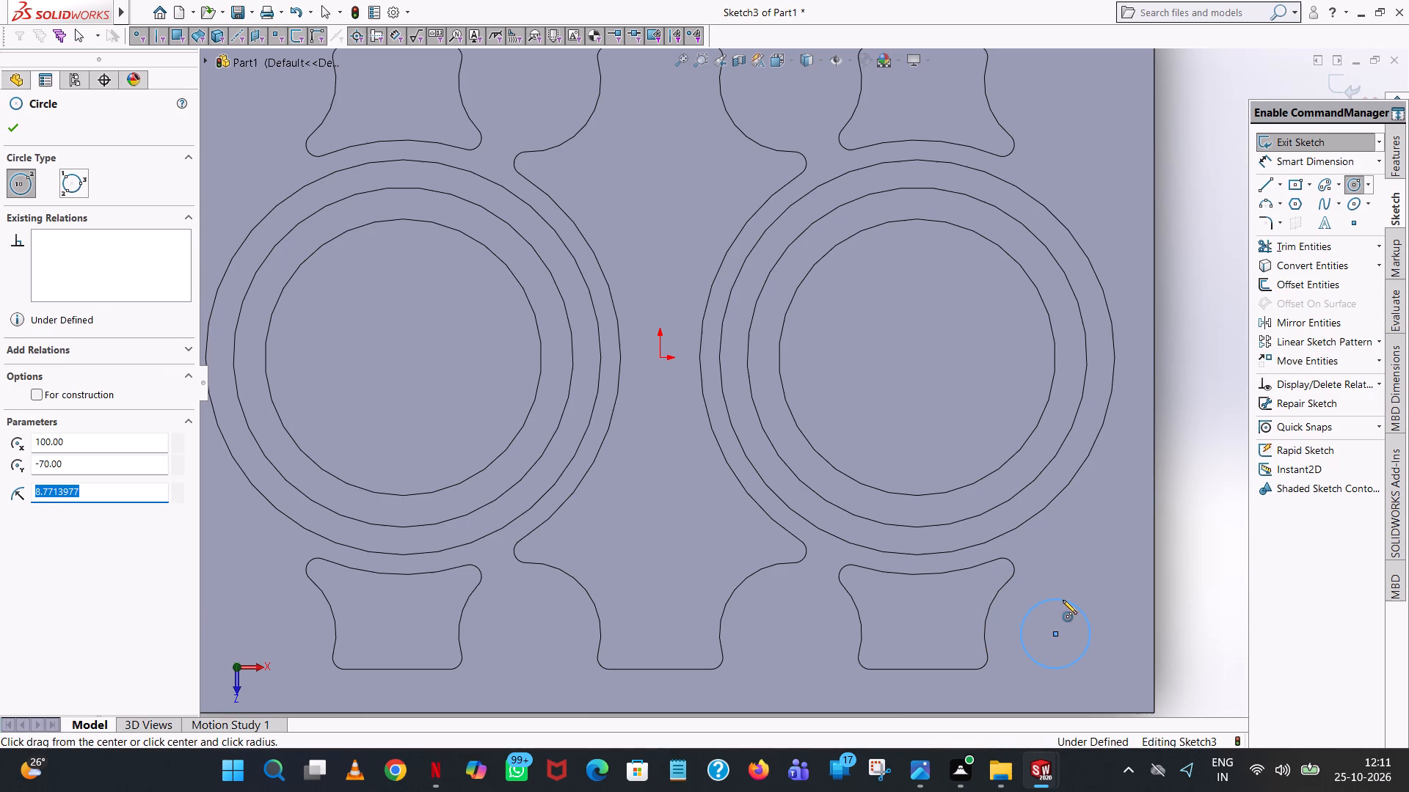
click(790, 633)
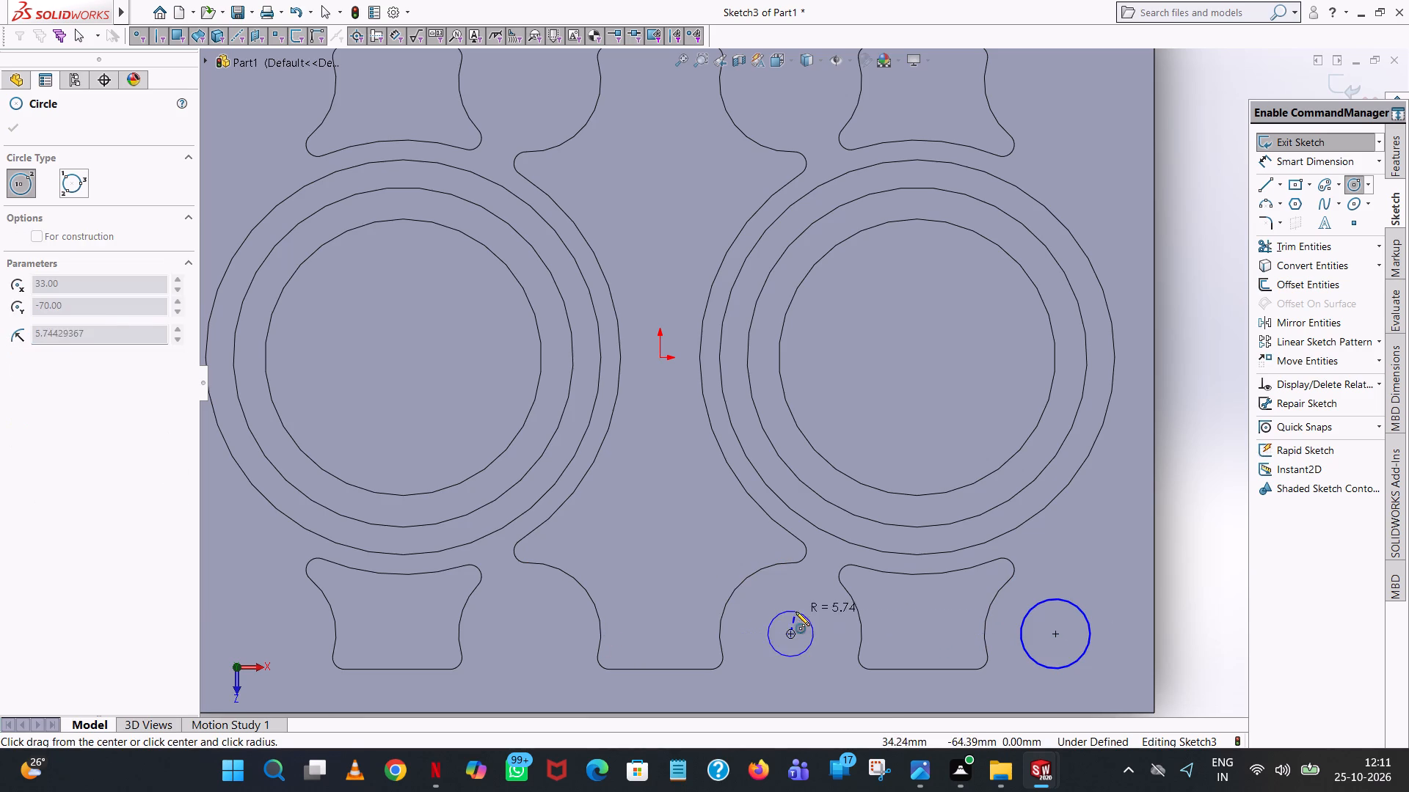
click(796, 606)
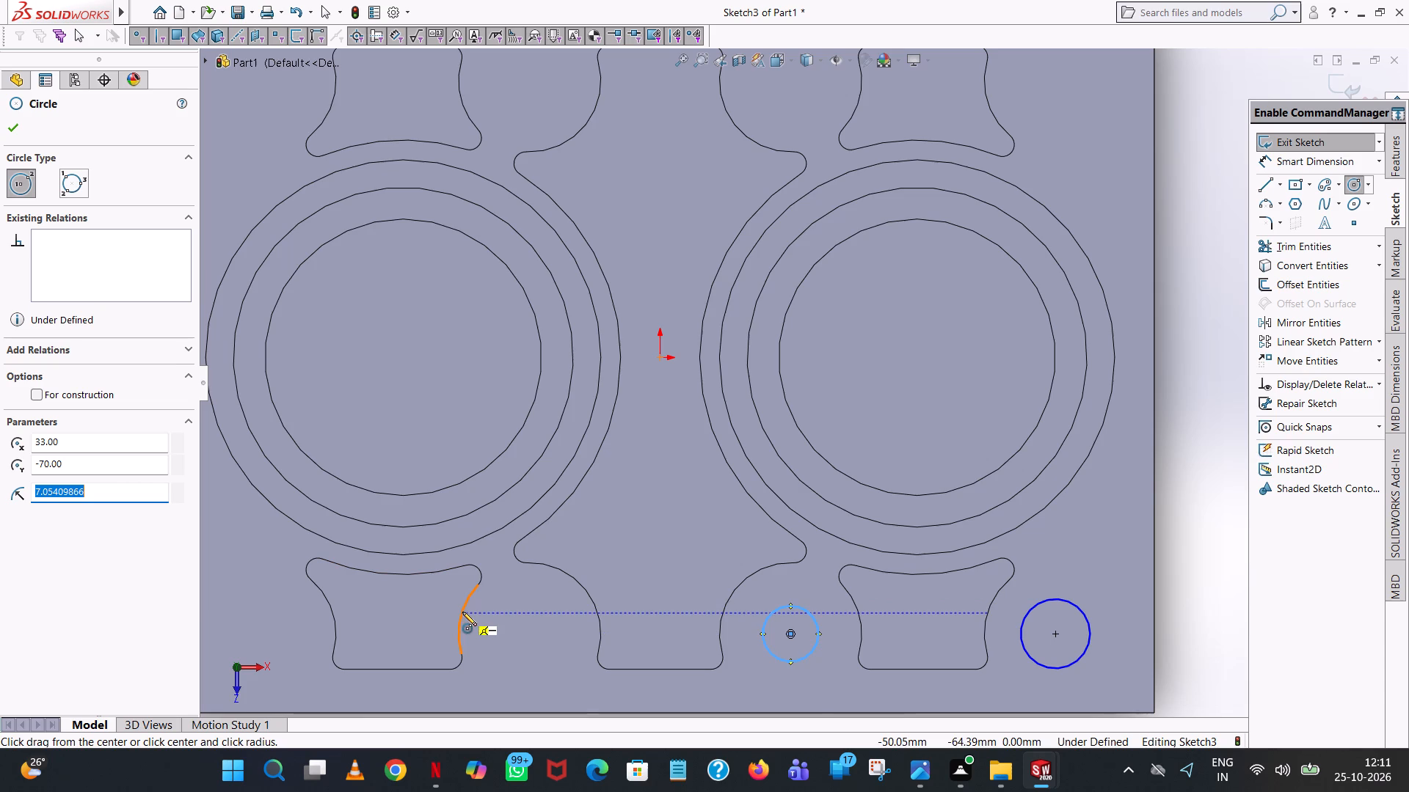
click(528, 631)
click(534, 593)
scroll(292, 628, up, 3)
scroll(410, 609, down, 4)
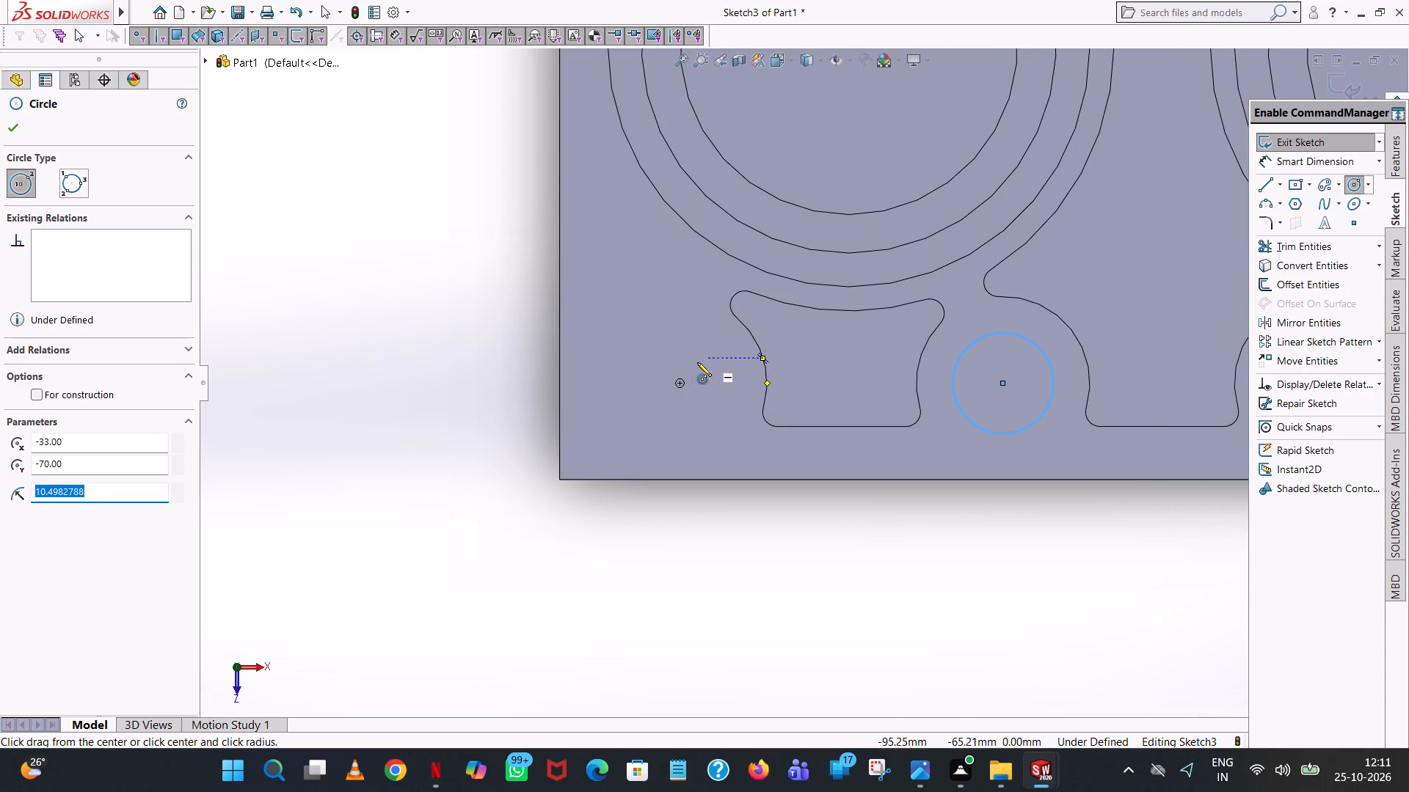
click(678, 382)
click(692, 348)
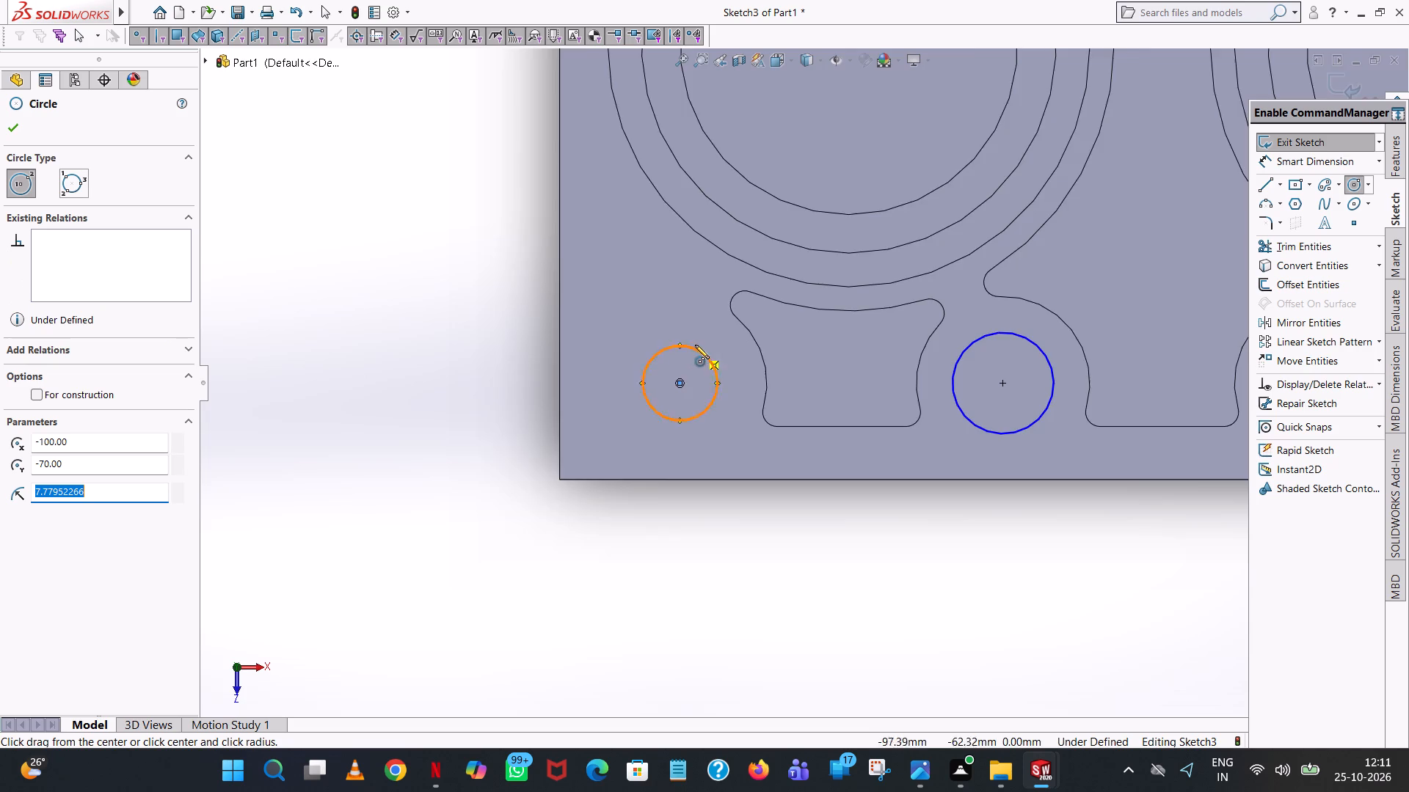
Sketch four circles of about 7 to 14 mm radius along the upper edge, centred at X ±100 and ±33, Y 70.
scroll(696, 344, up, 4)
scroll(903, 100, up, 2)
scroll(870, 136, down, 5)
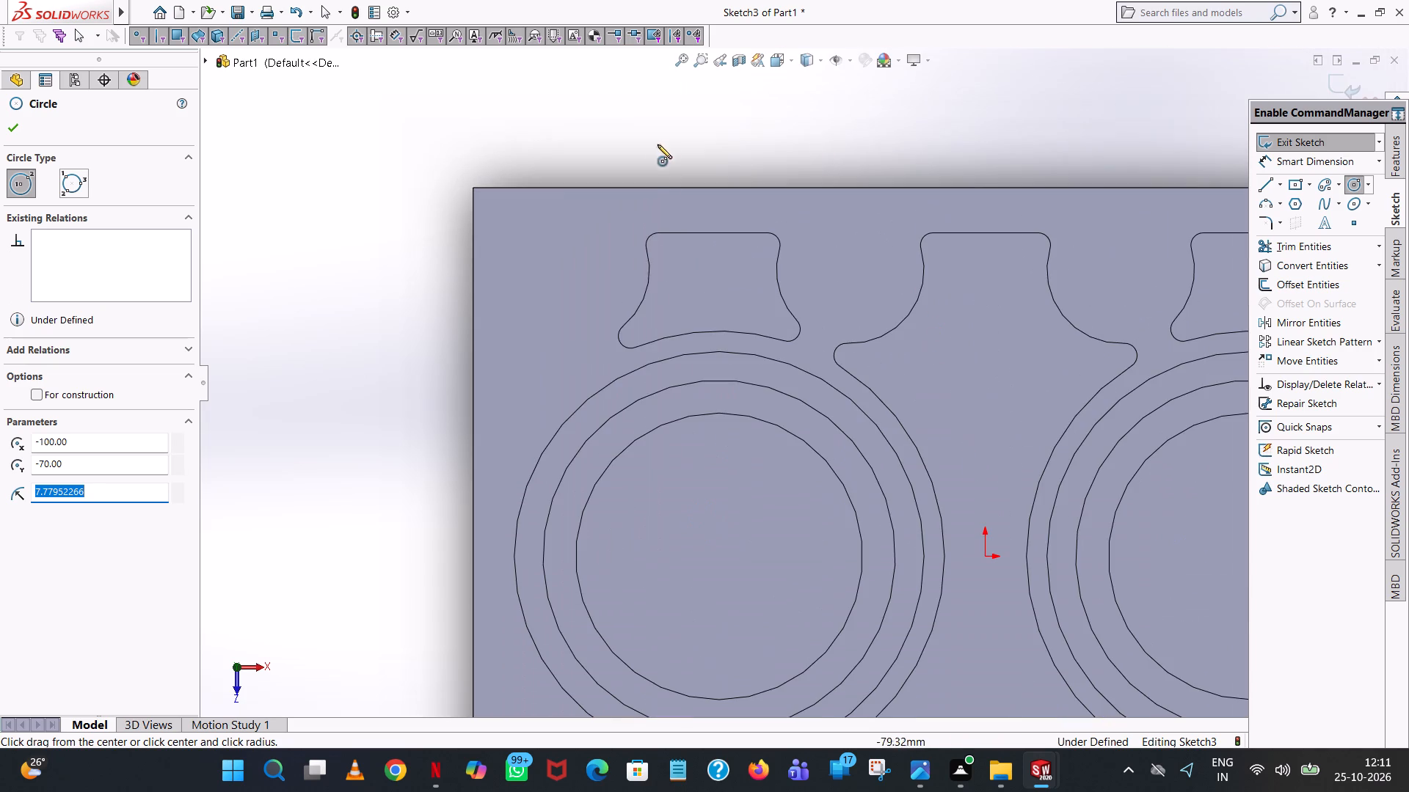
click(575, 271)
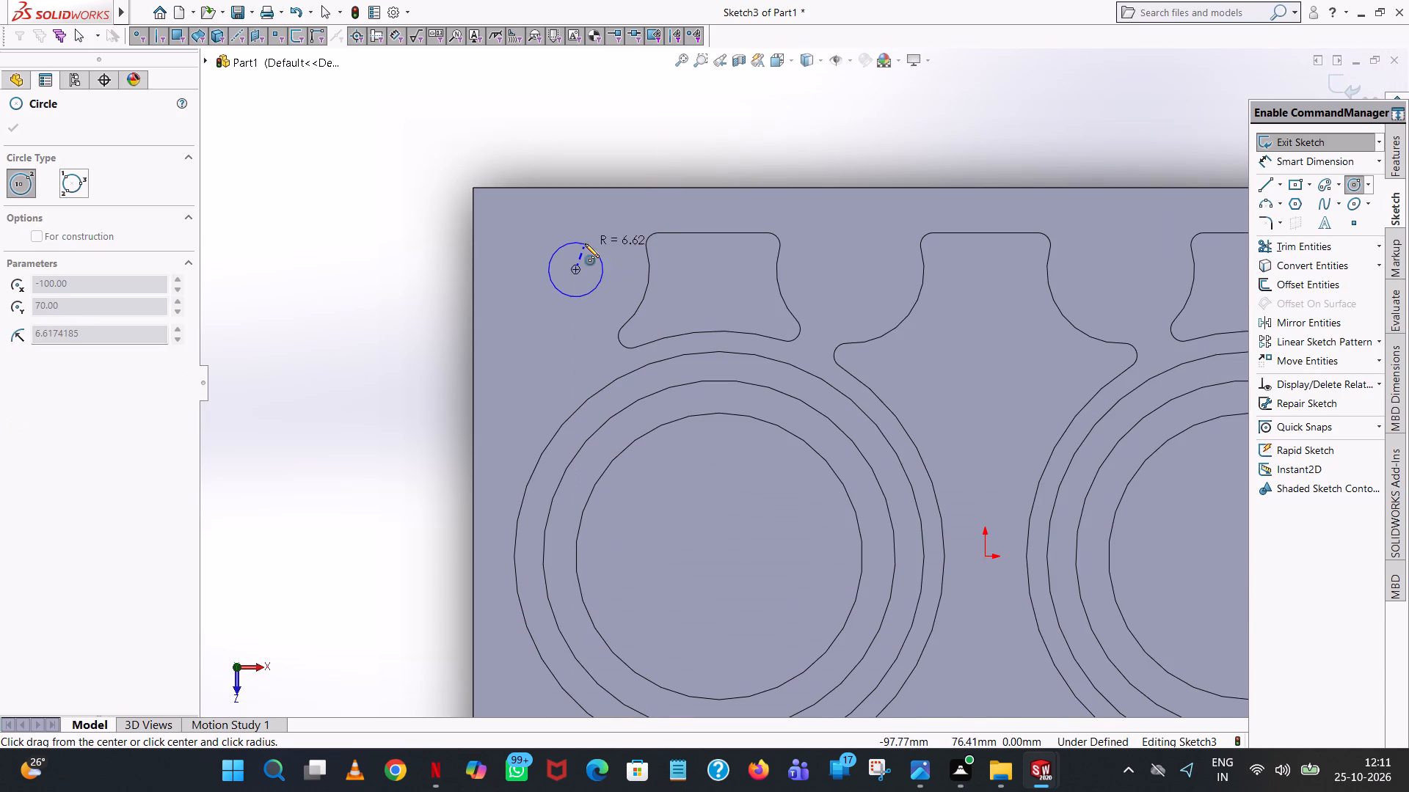
click(585, 243)
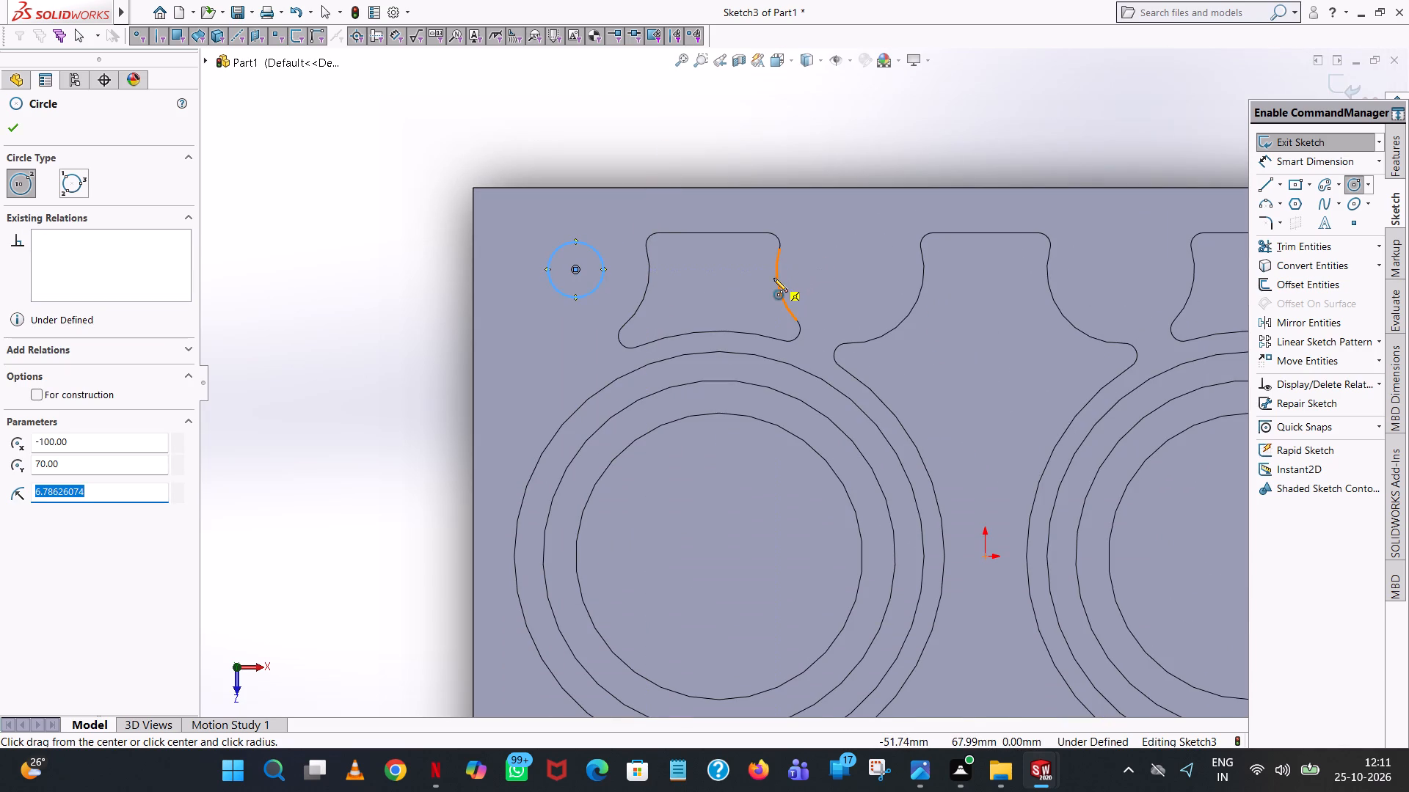
click(851, 270)
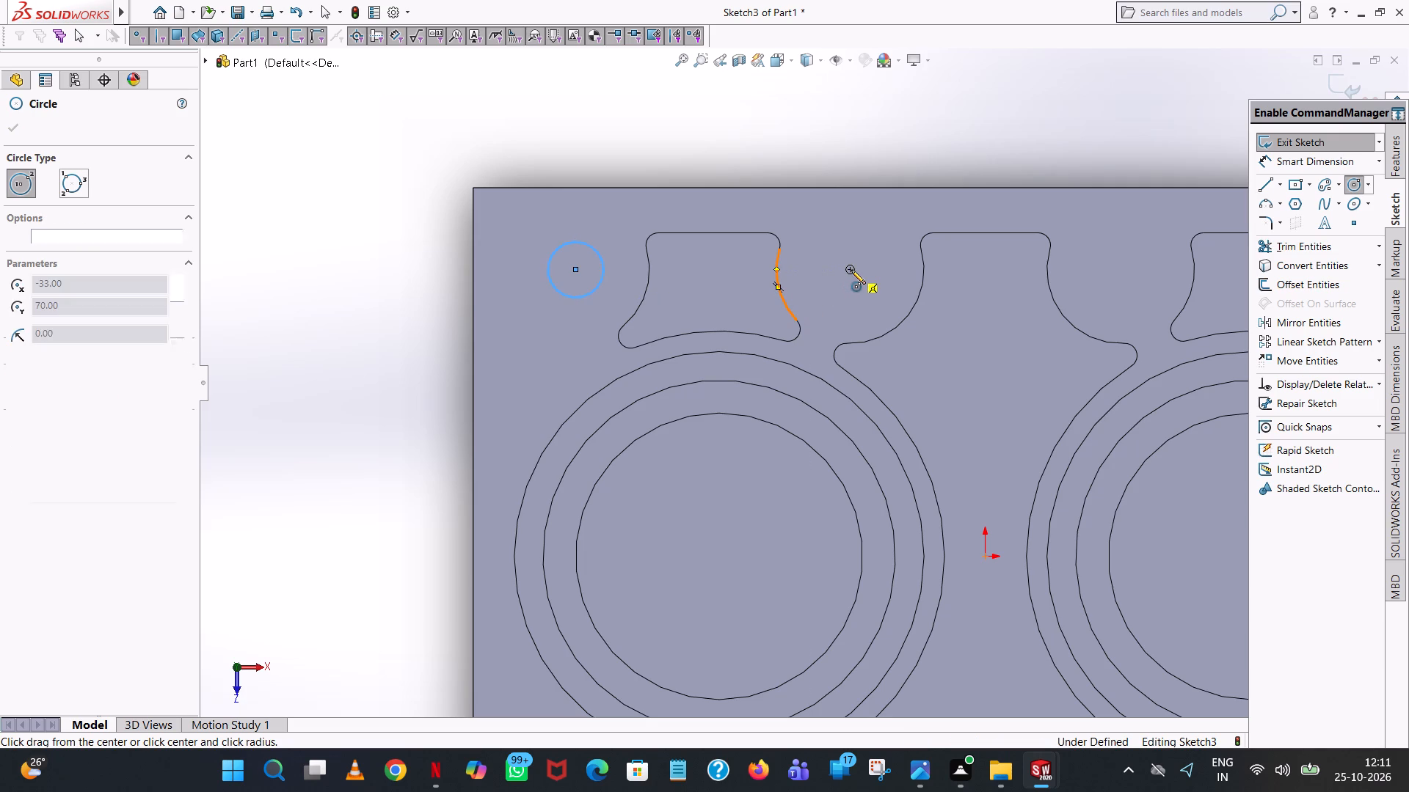
click(875, 243)
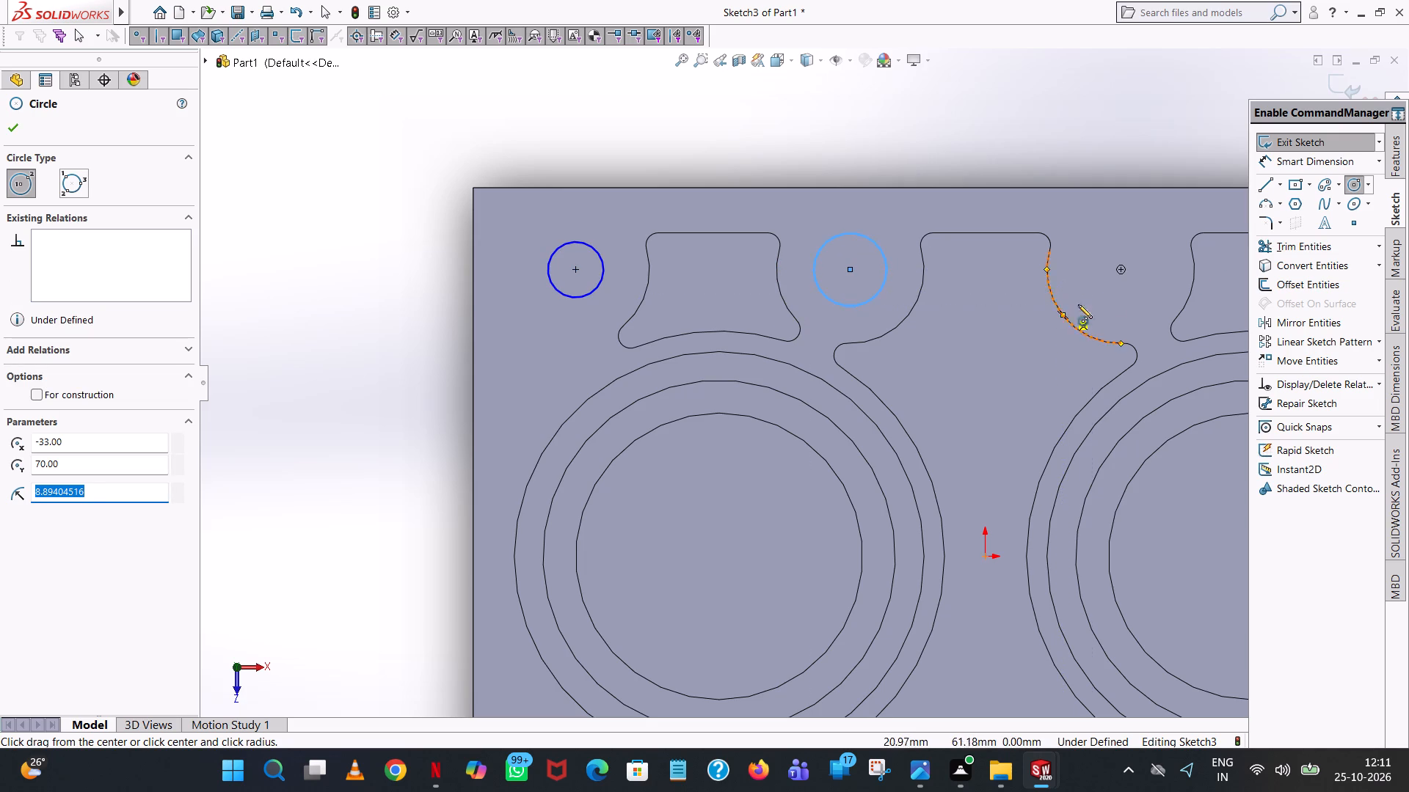
click(1121, 268)
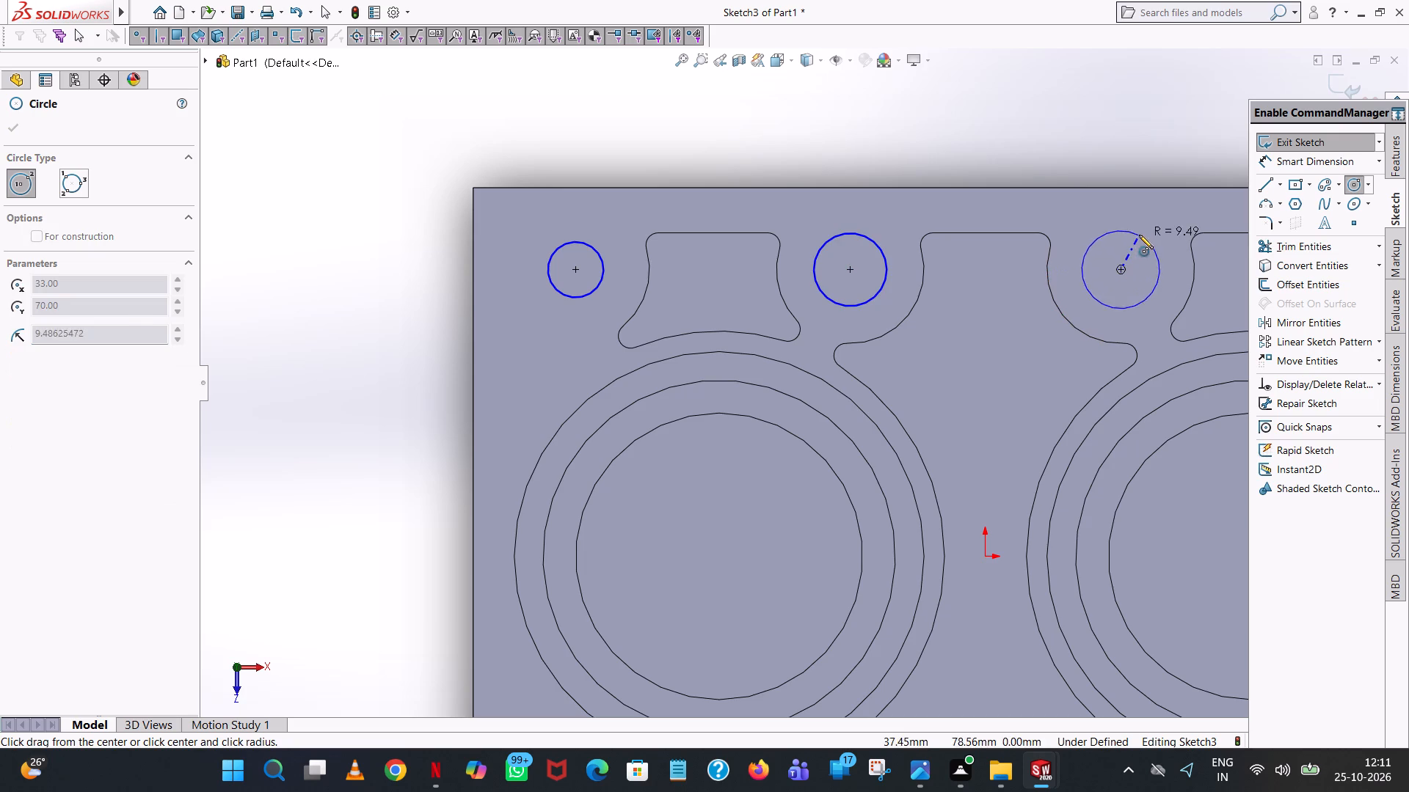
click(1139, 235)
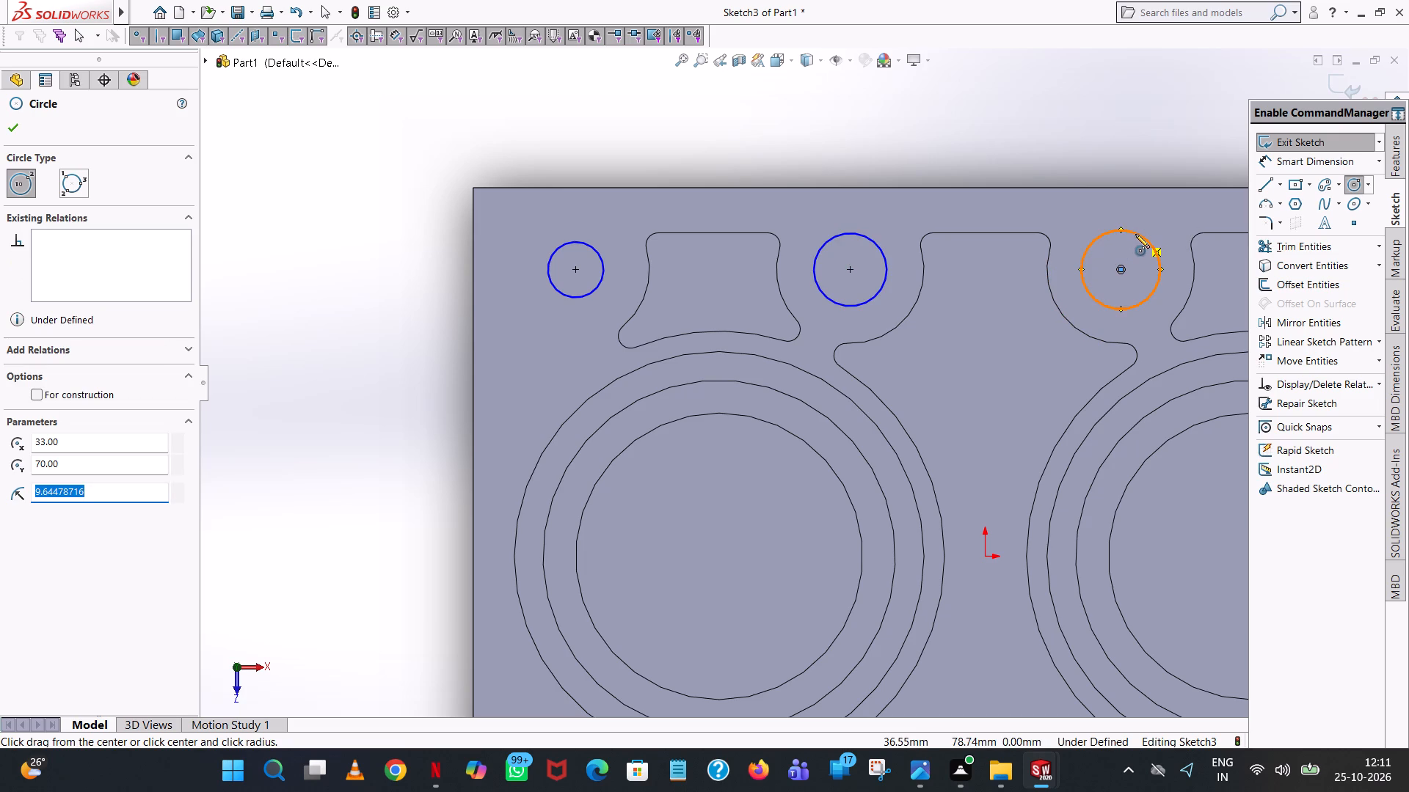
scroll(1137, 302, up, 5)
scroll(1052, 326, down, 2)
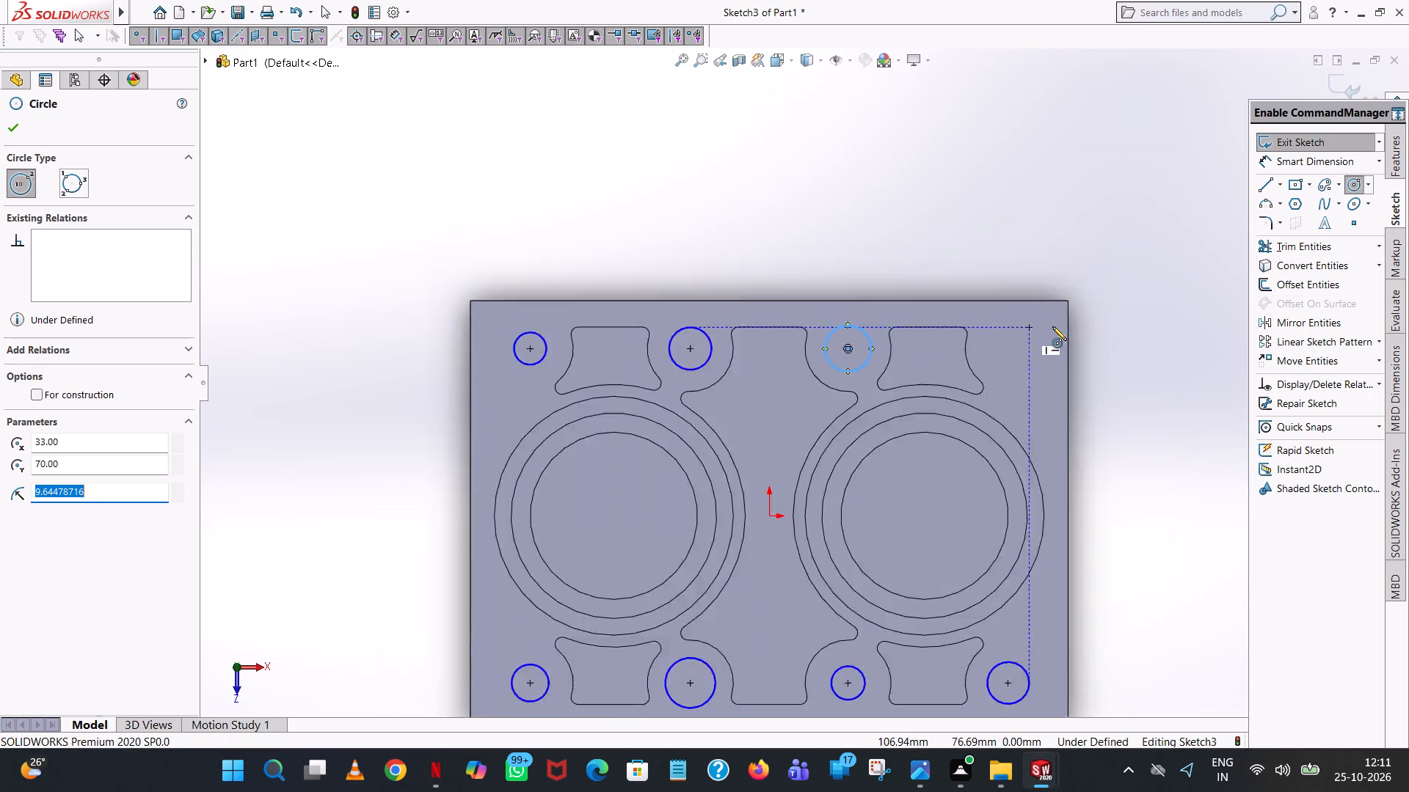
scroll(1052, 326, down, 3)
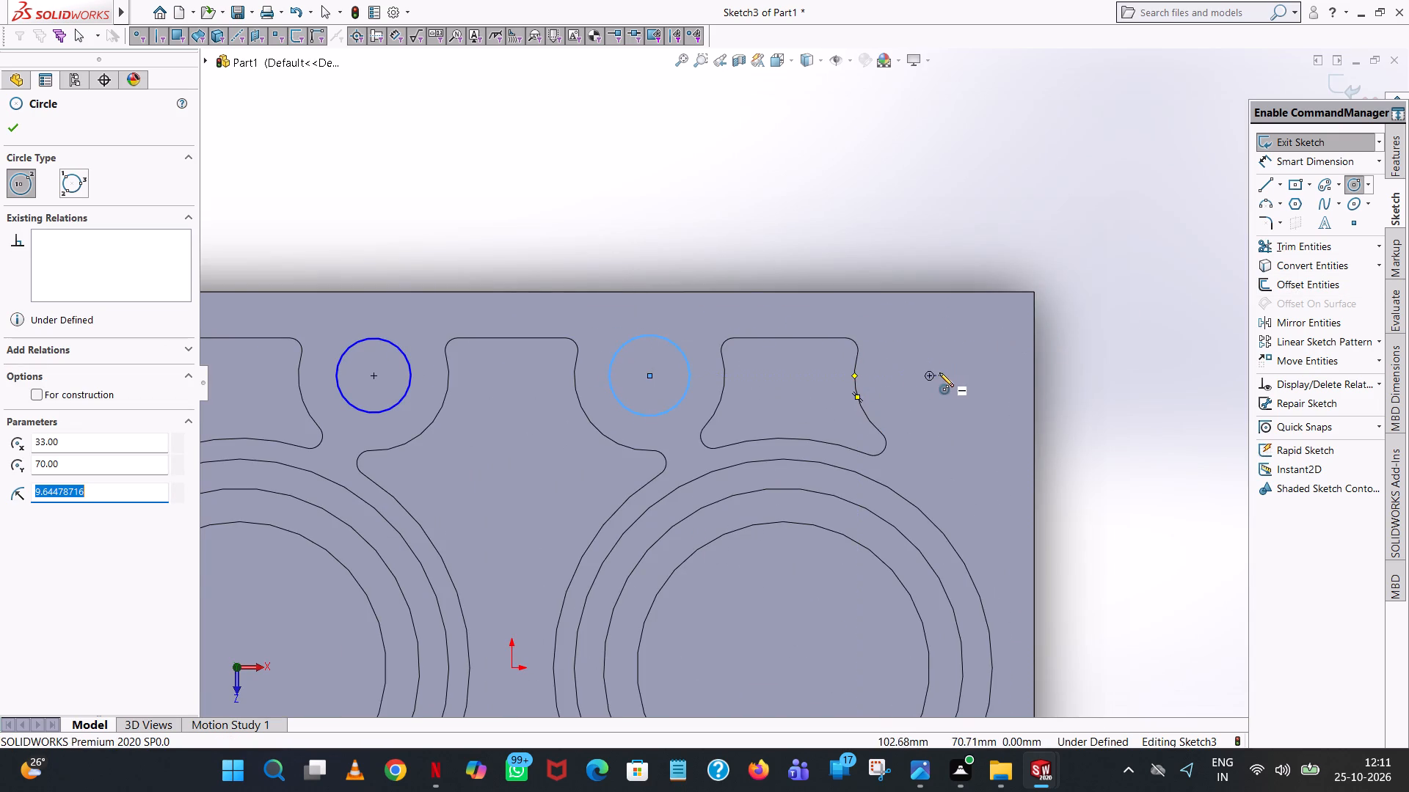
click(929, 373)
click(966, 329)
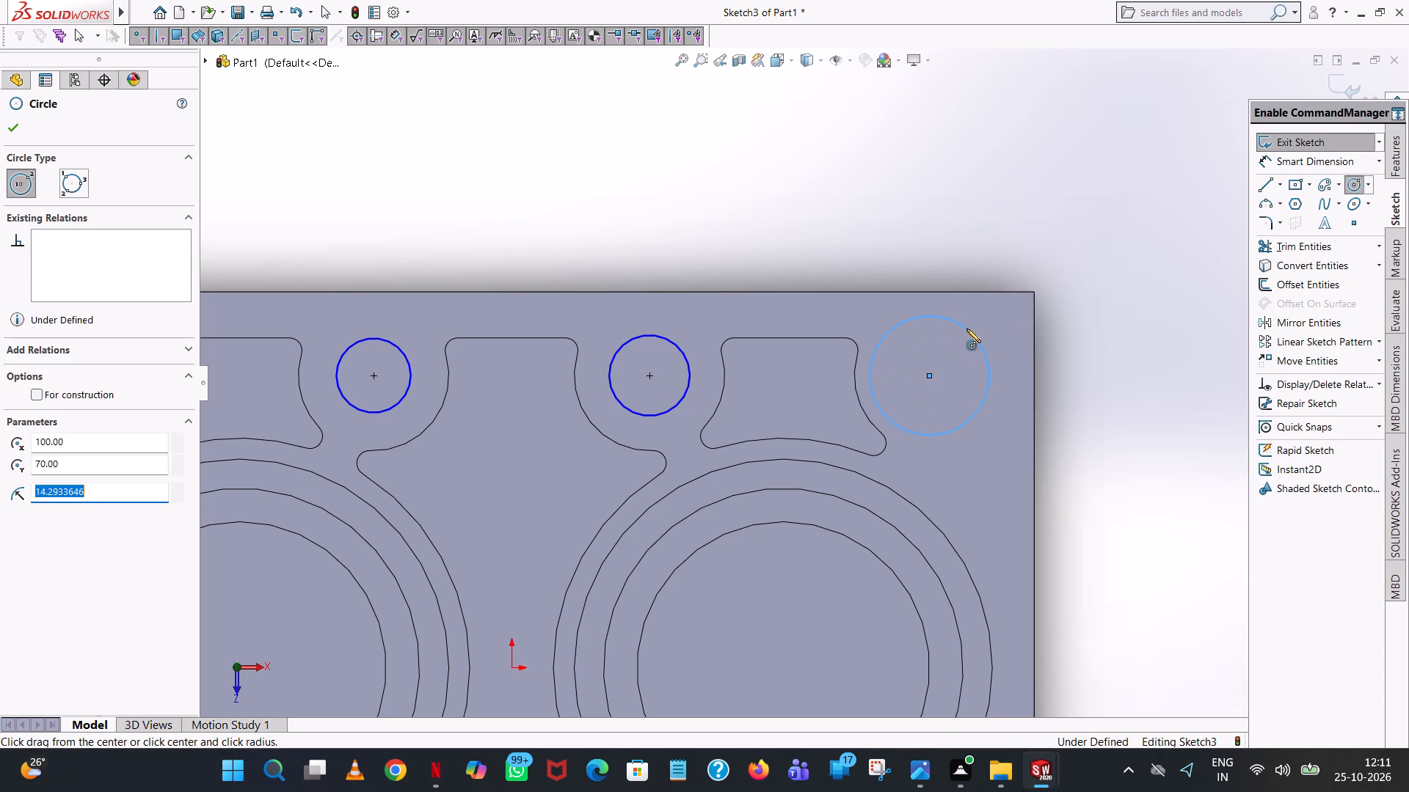
right_click(966, 329)
click(1063, 337)
Dimension the upper-row circles at X 100 and X 33 to 18 mm diameter each.
scroll(1055, 331, up, 6)
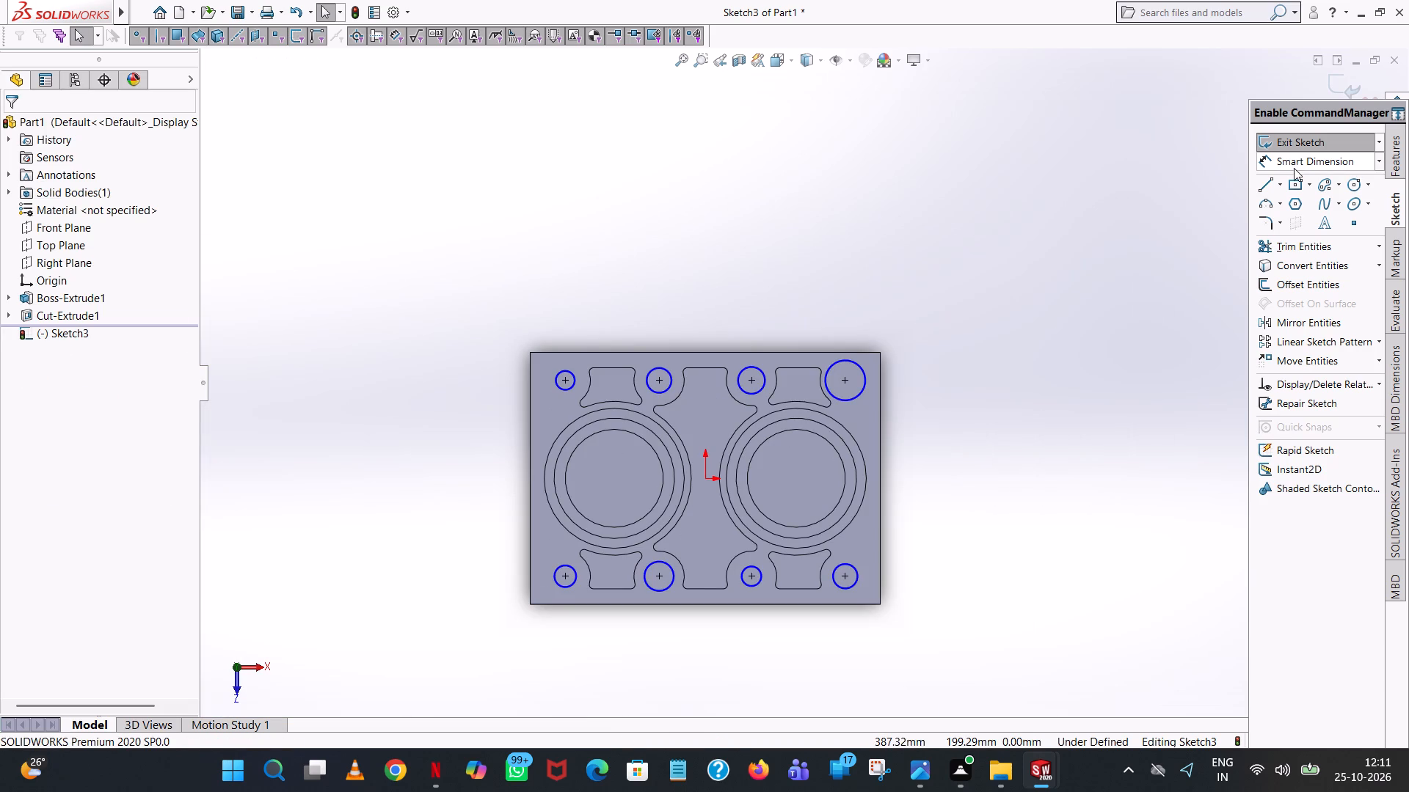
click(1298, 159)
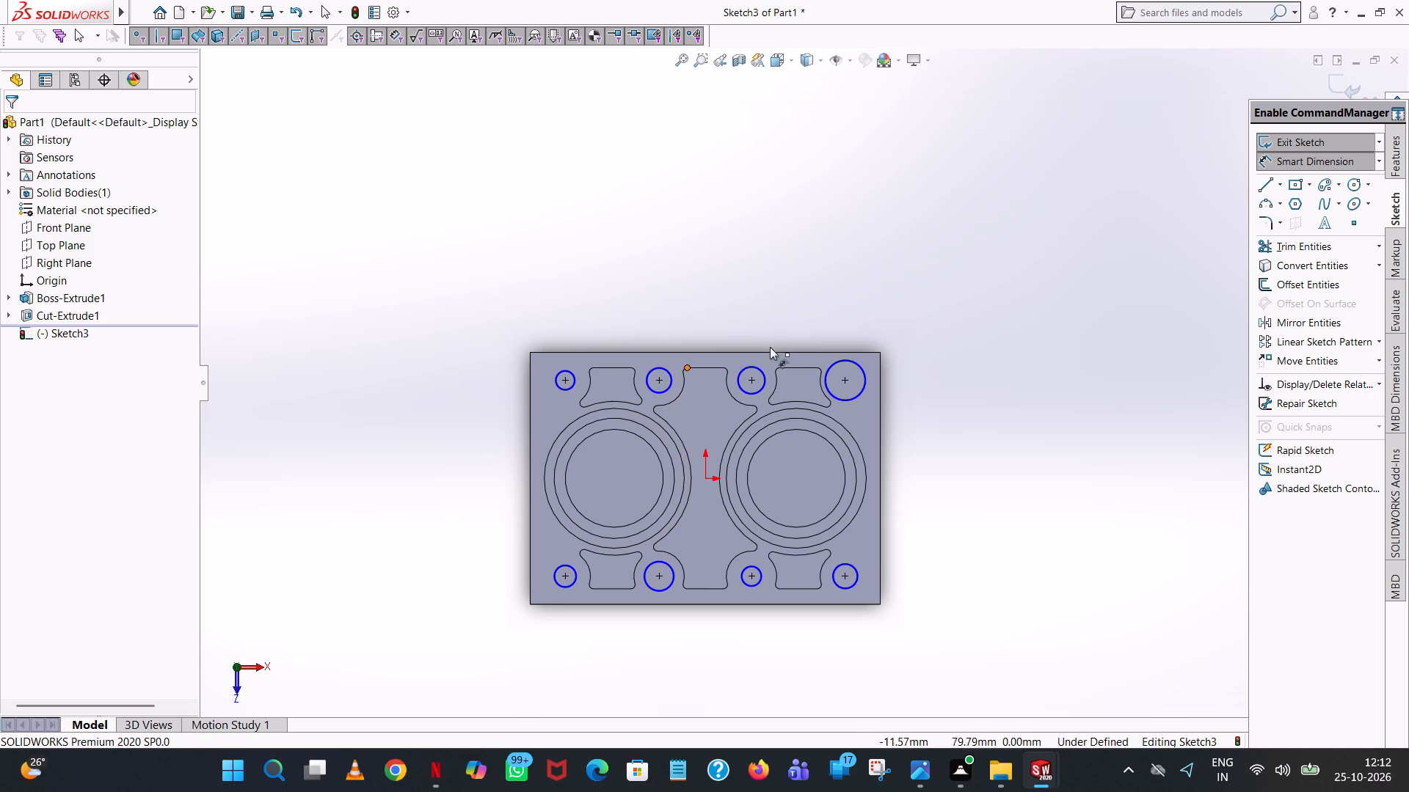
click(849, 360)
click(934, 224)
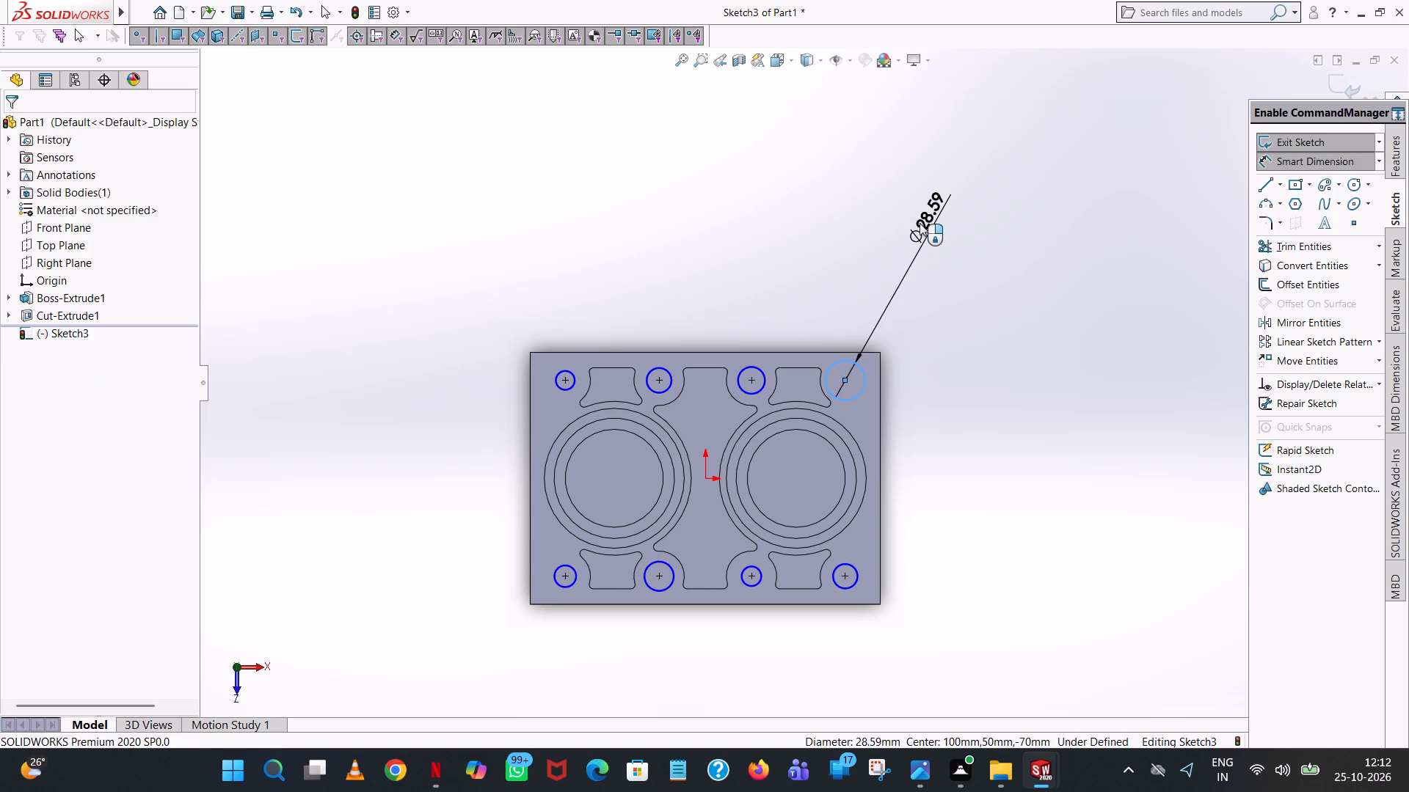
text(18)
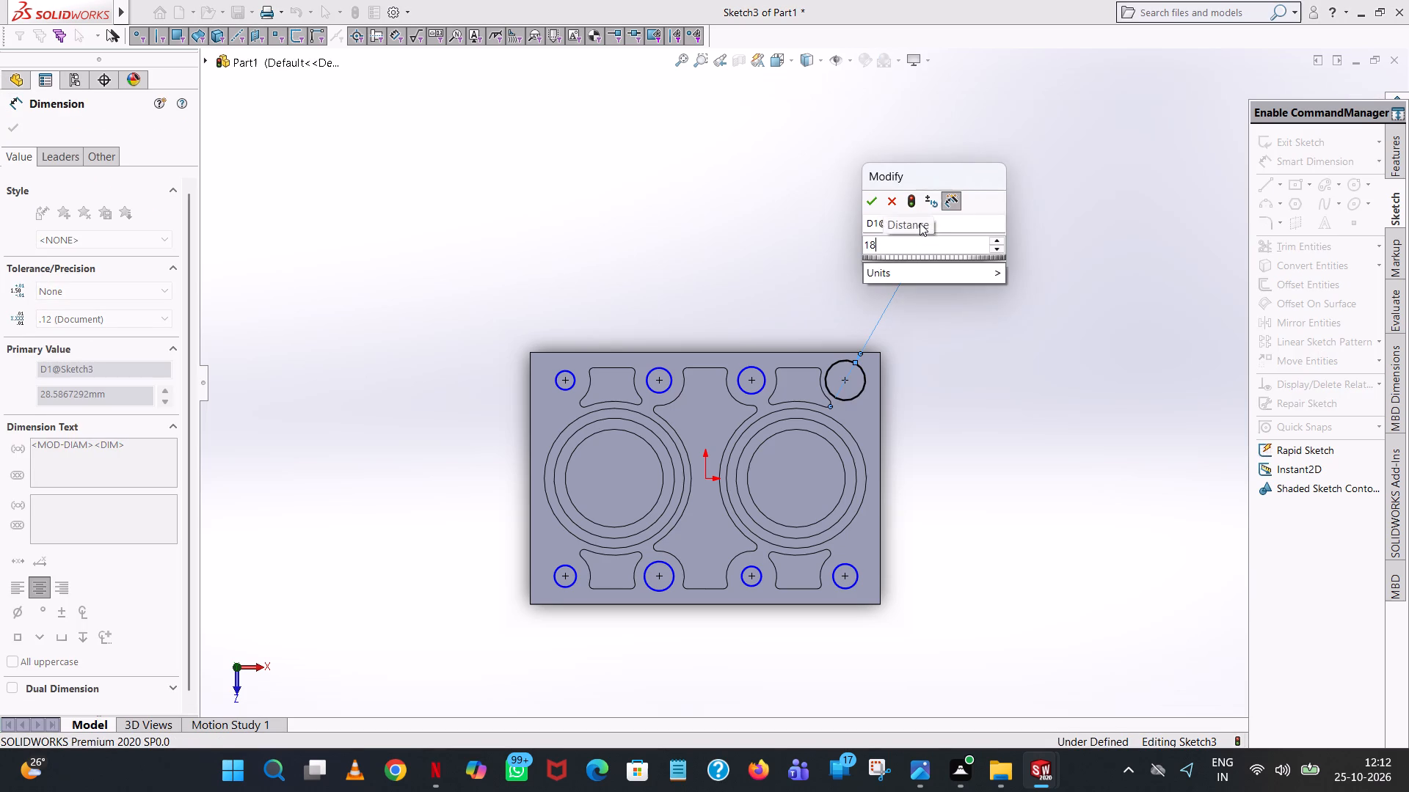
key(Return)
click(694, 262)
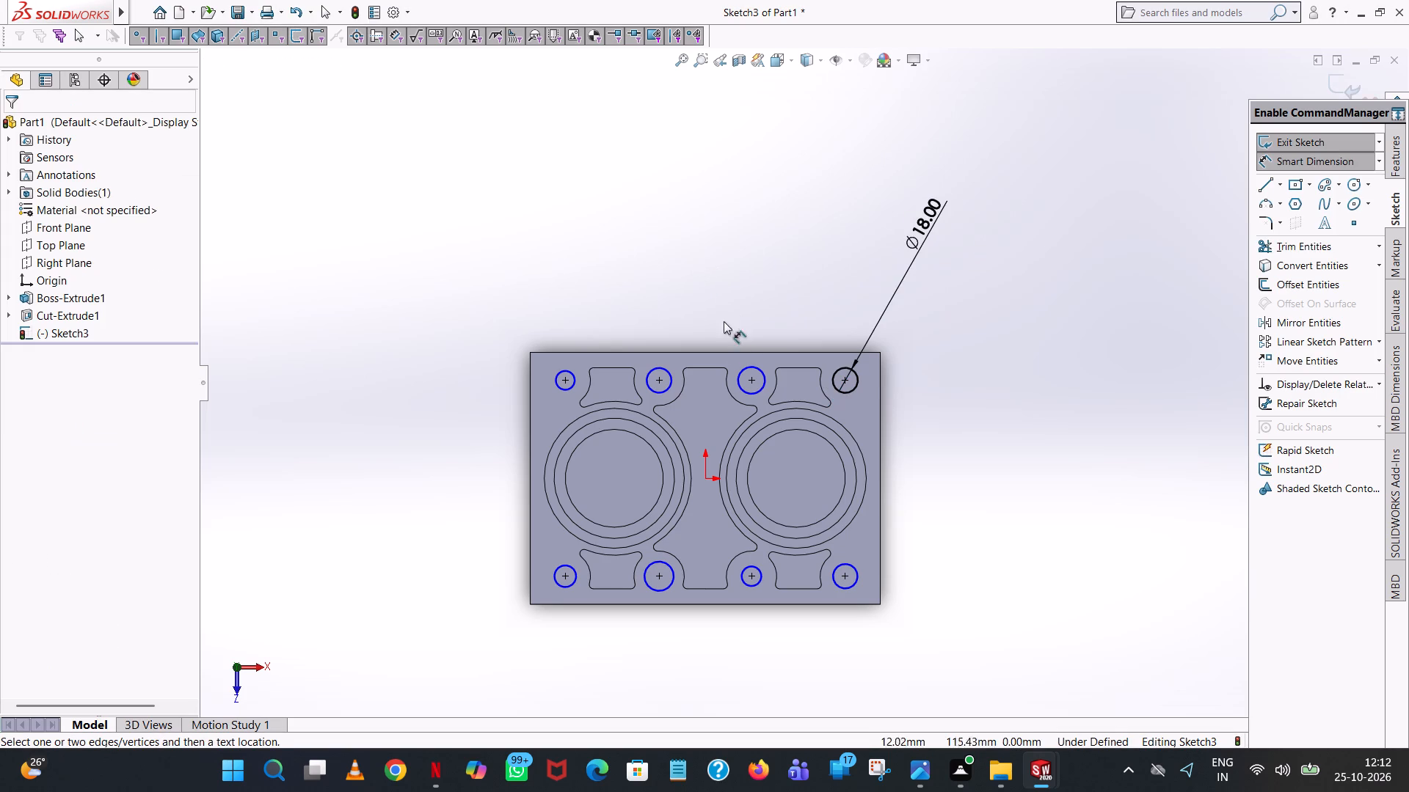
click(753, 370)
click(848, 213)
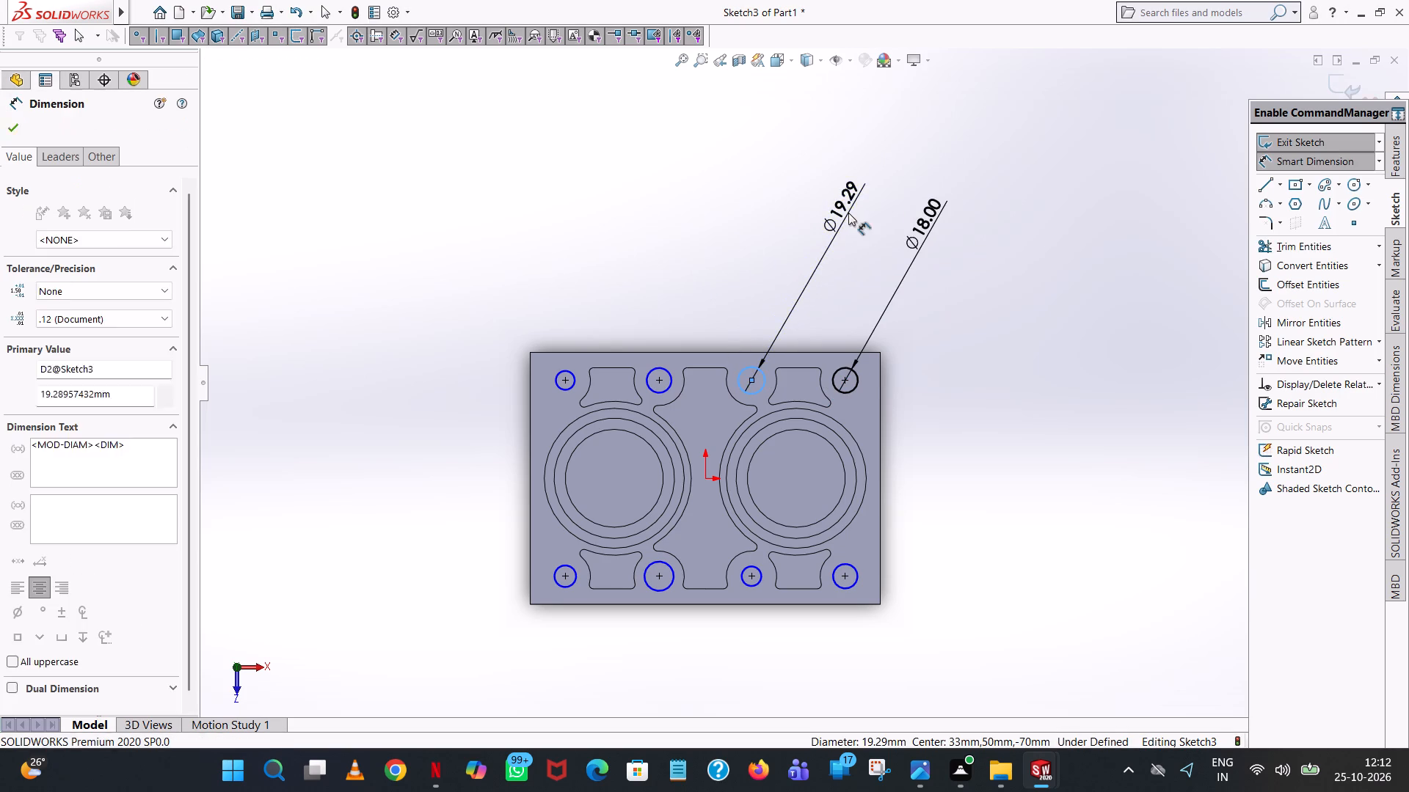
key(1)
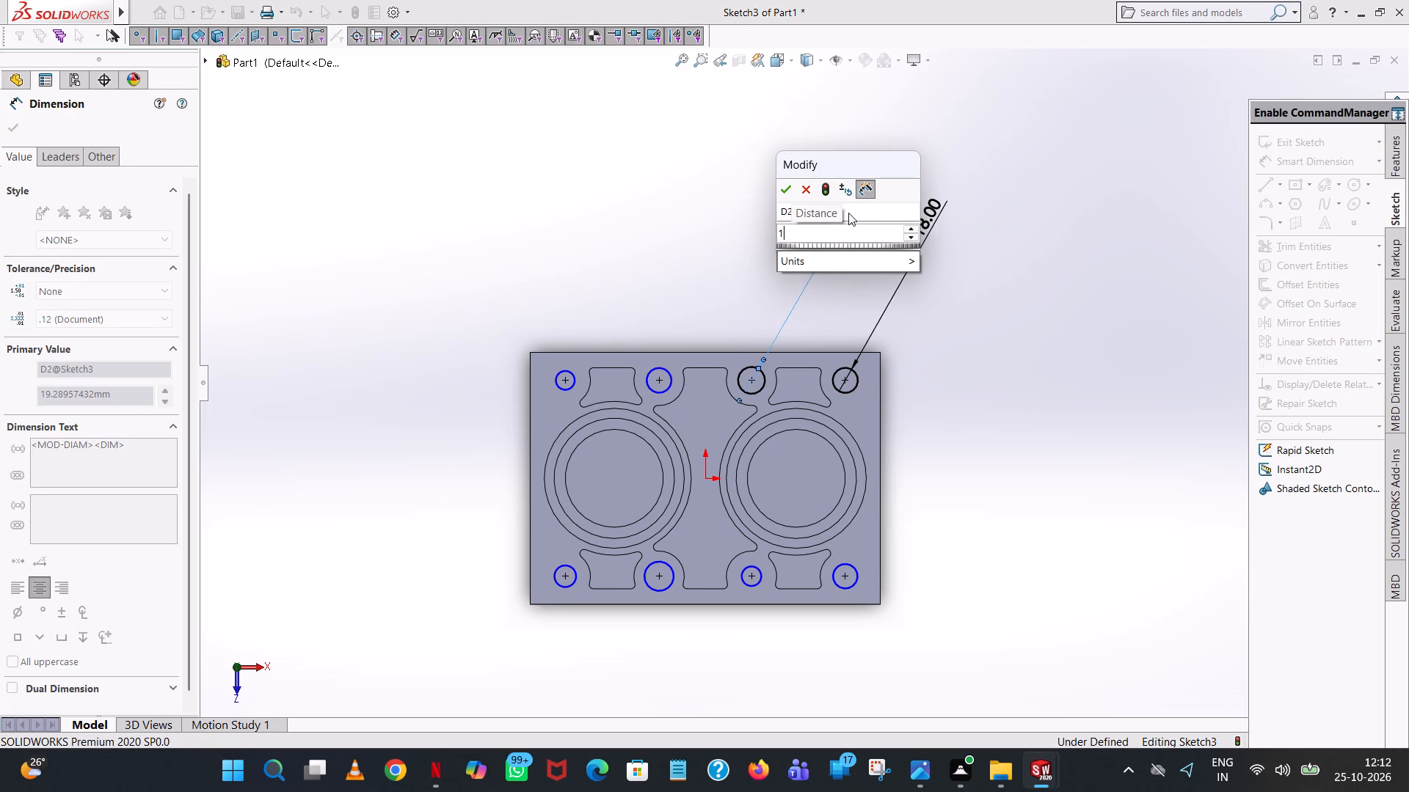
key(8)
key(Return)
click(727, 243)
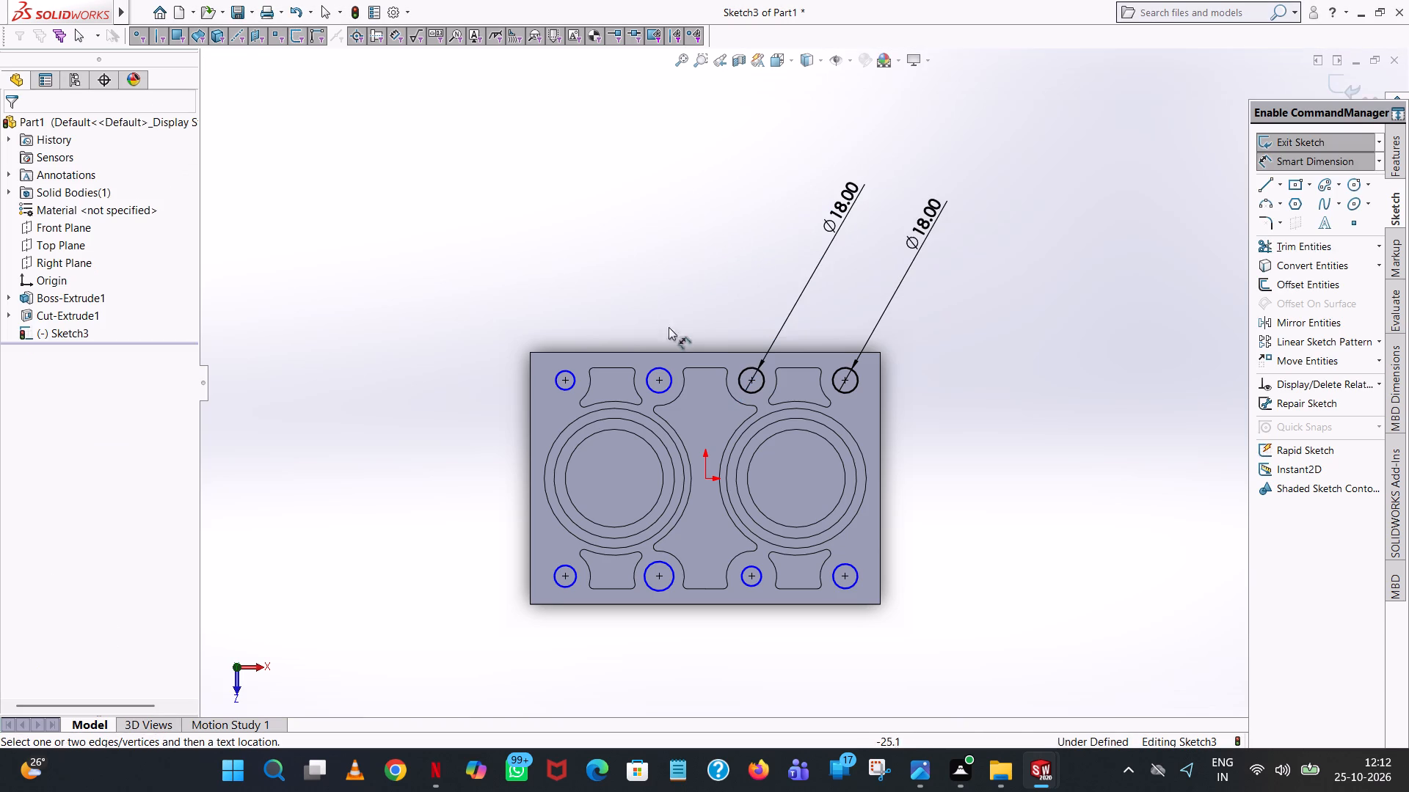
Dimension the upper-row circles at X -33 and X -100 to 18 mm diameter each.
click(659, 366)
click(708, 158)
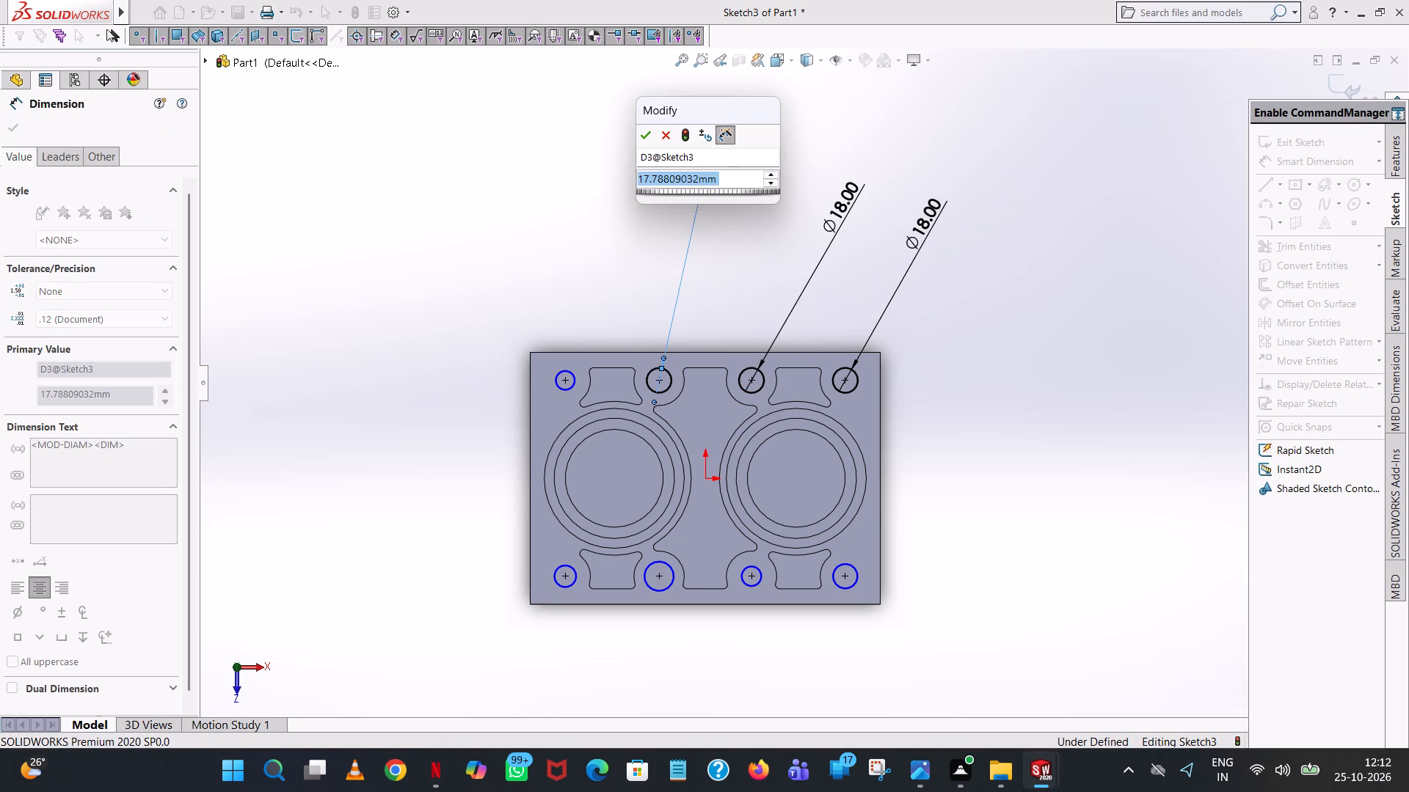
text(18)
key(Return)
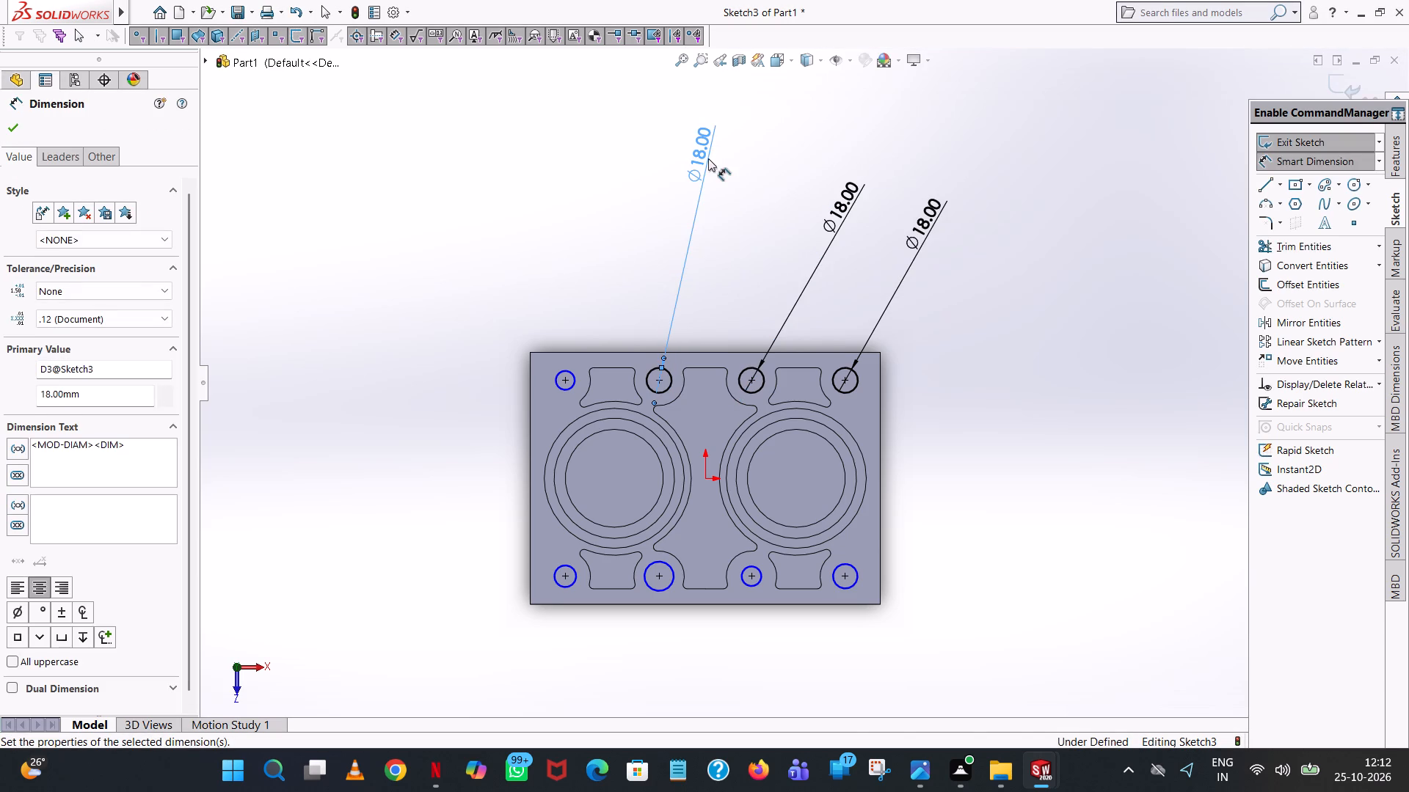
click(560, 368)
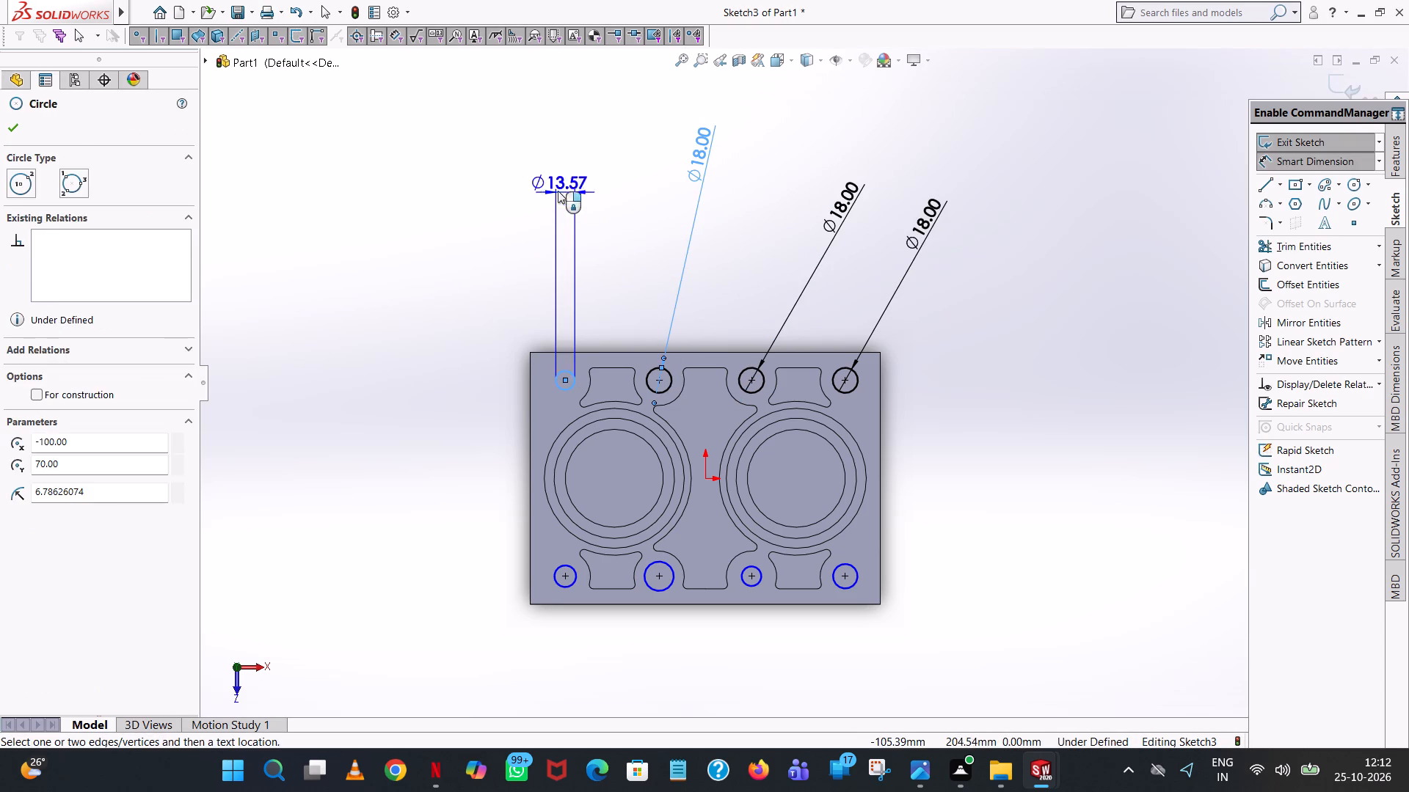
click(558, 191)
text(18)
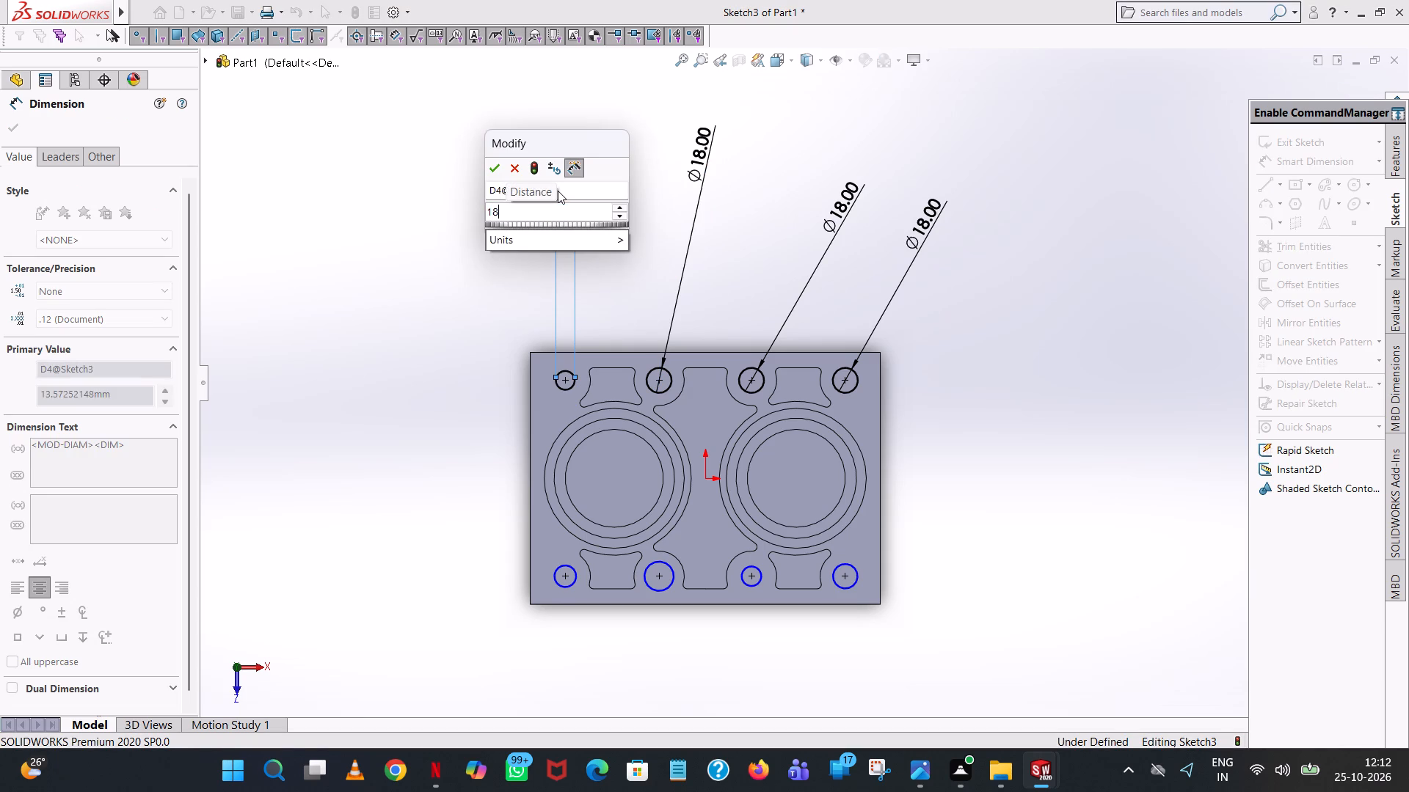
key(Return)
click(387, 269)
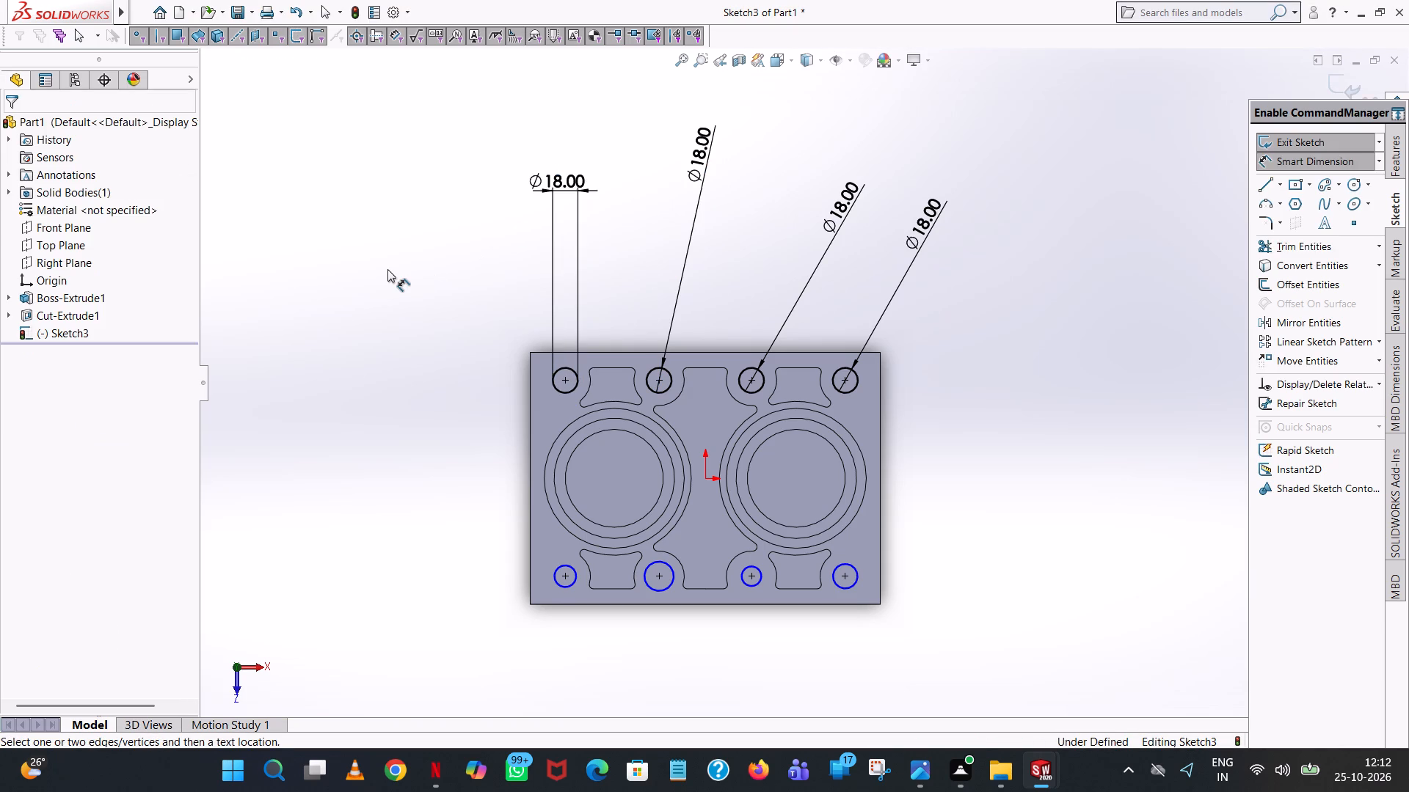
Dimension the lower-row circles at X -100 and X -33 to 18 mm diameter each.
click(553, 569)
click(435, 485)
text(18)
key(Return)
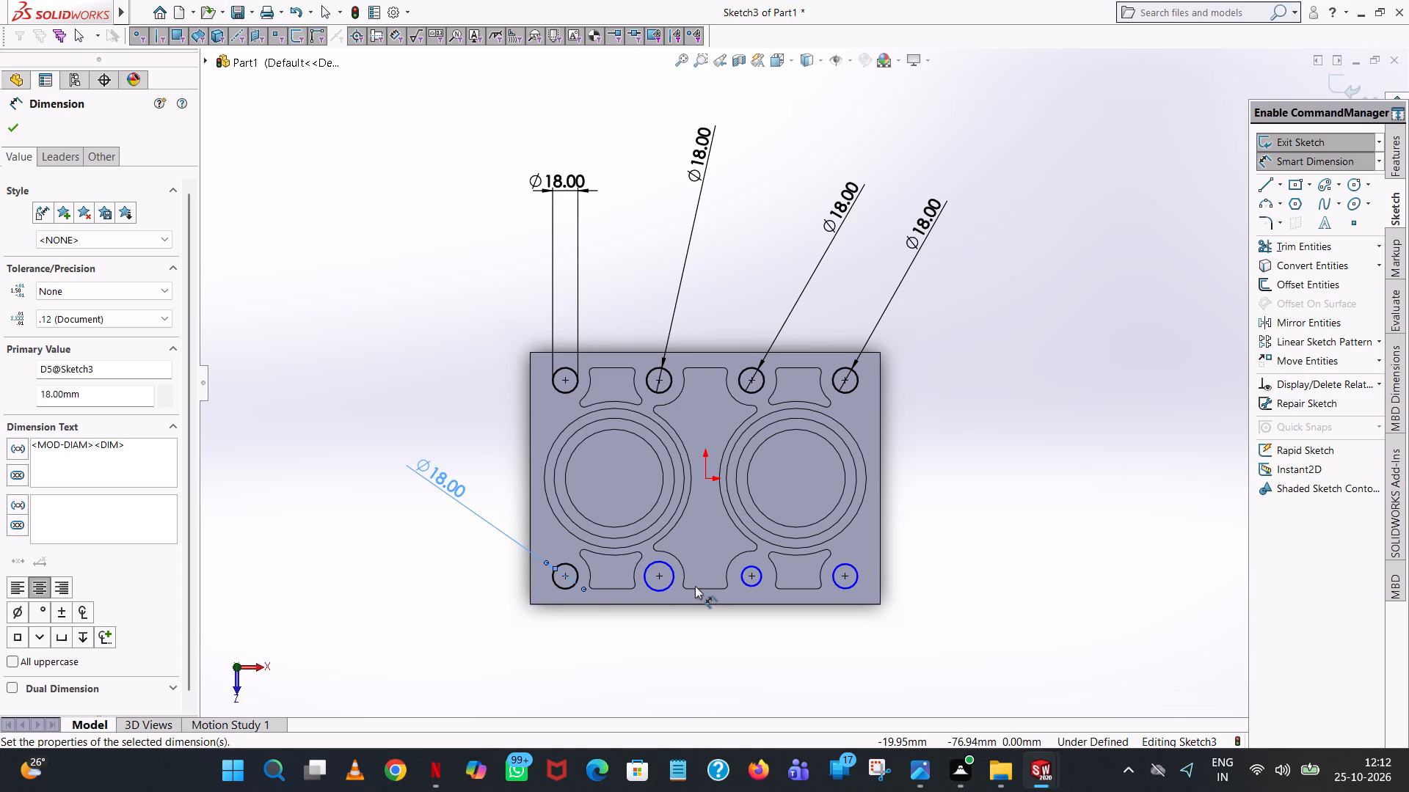
click(654, 587)
click(724, 660)
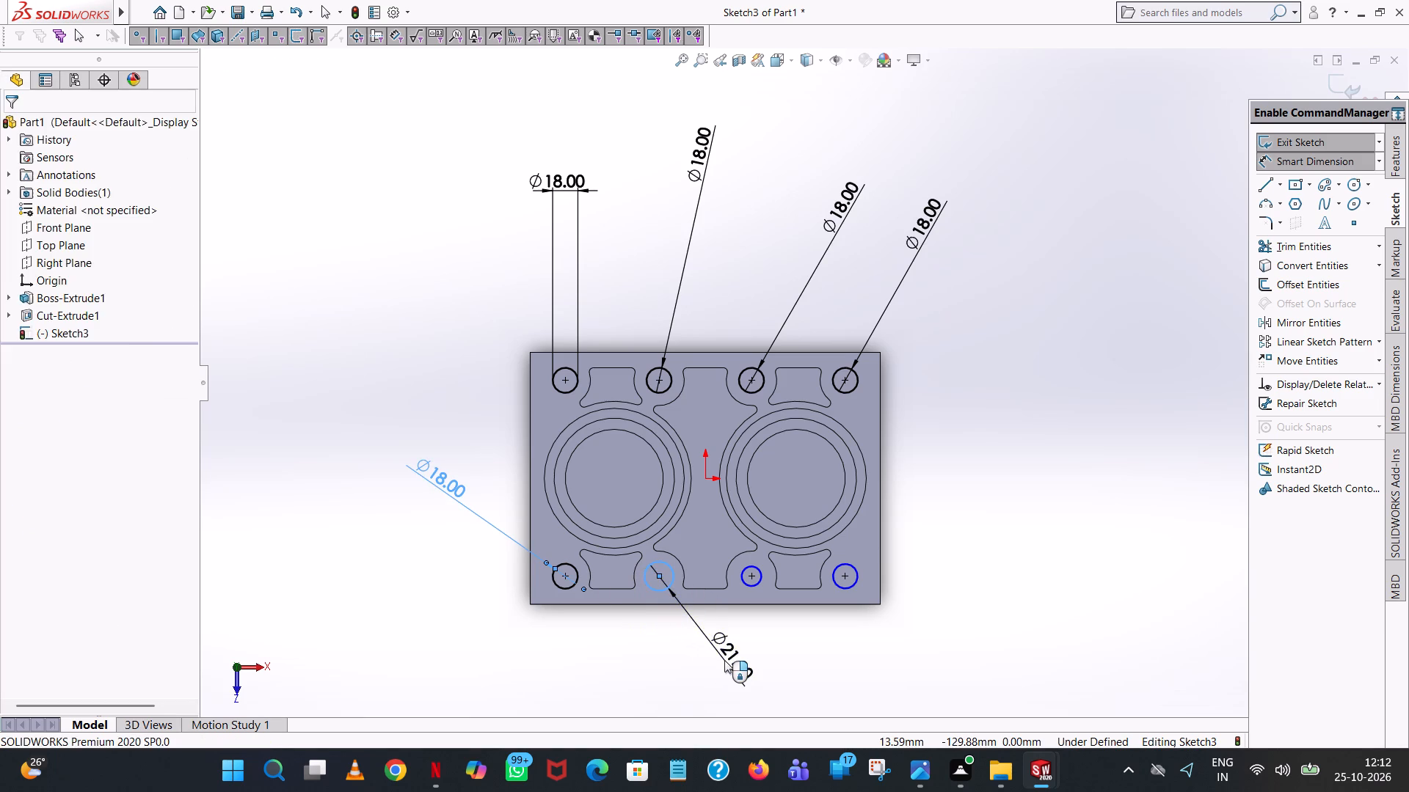
text(18)
key(Return)
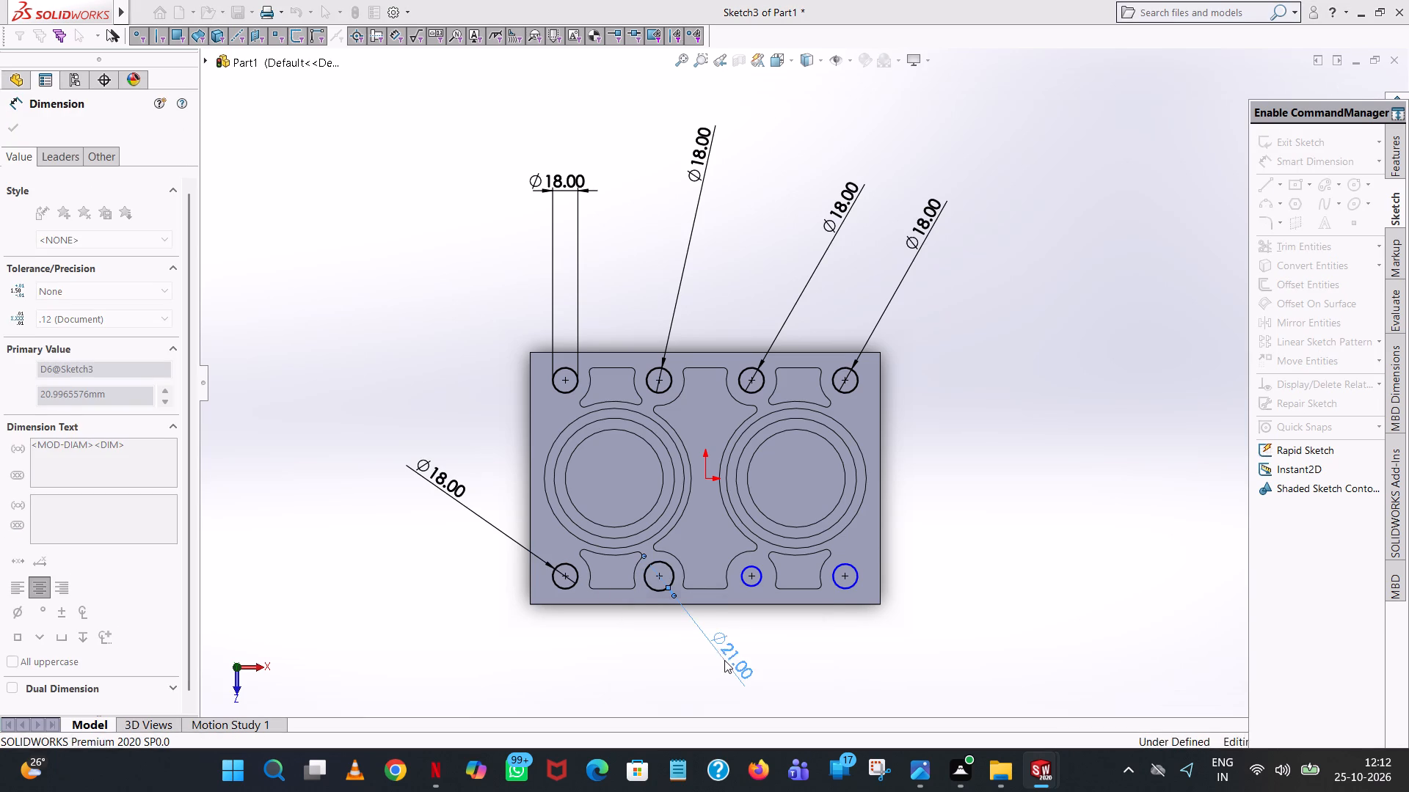
click(1136, 523)
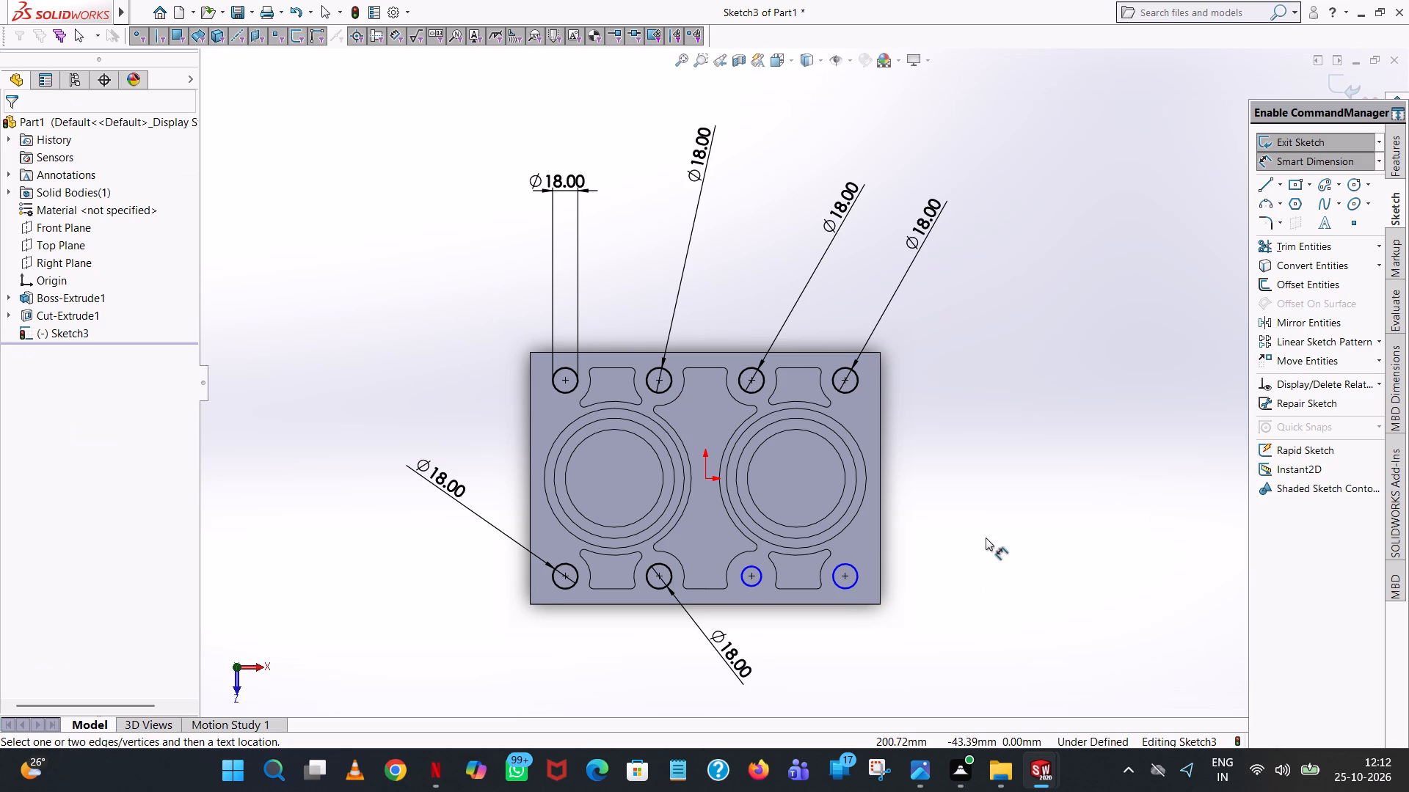
Dimension the lower-row circles at X 33 and X 100 to 18 mm diameter each.
click(756, 584)
click(872, 680)
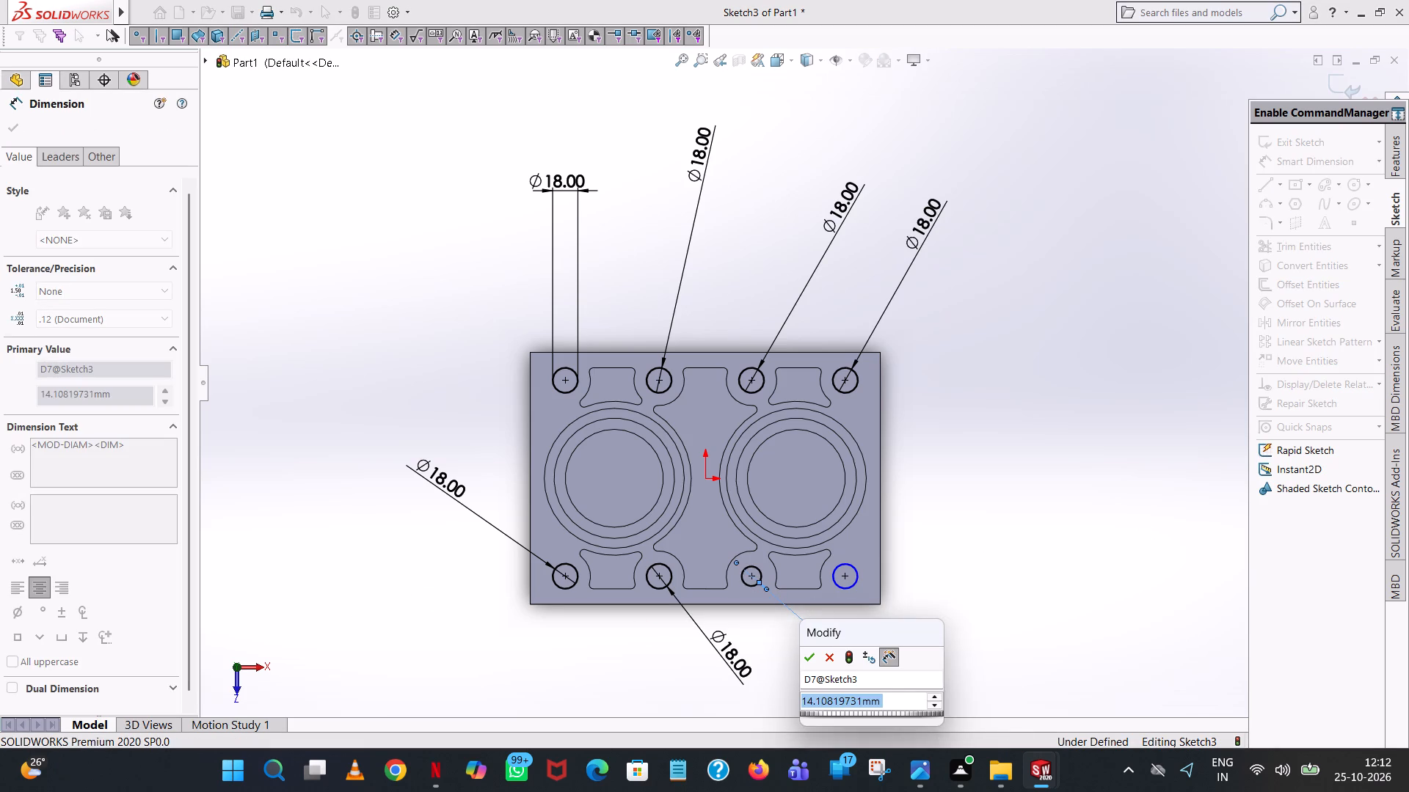
text(18)
key(Return)
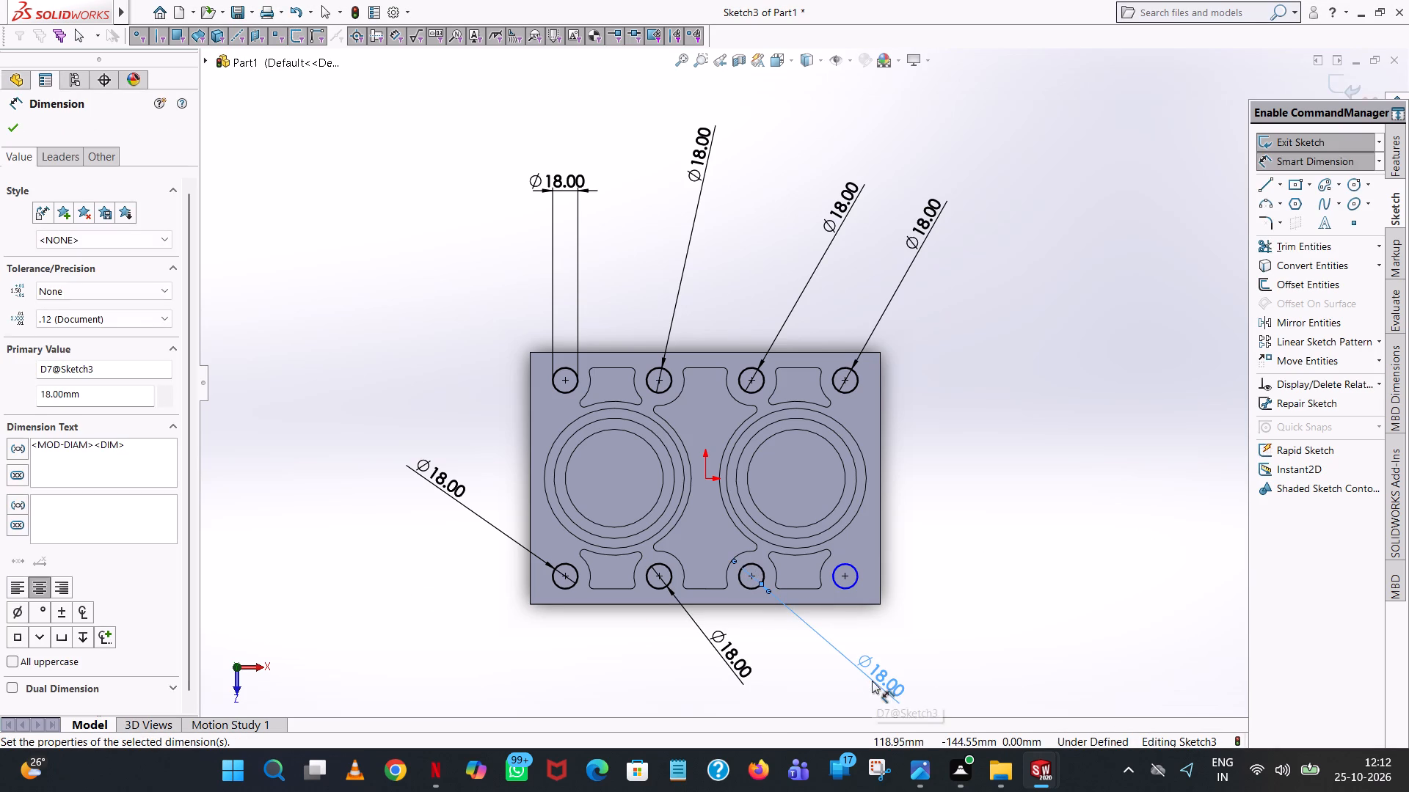
click(1153, 491)
click(856, 576)
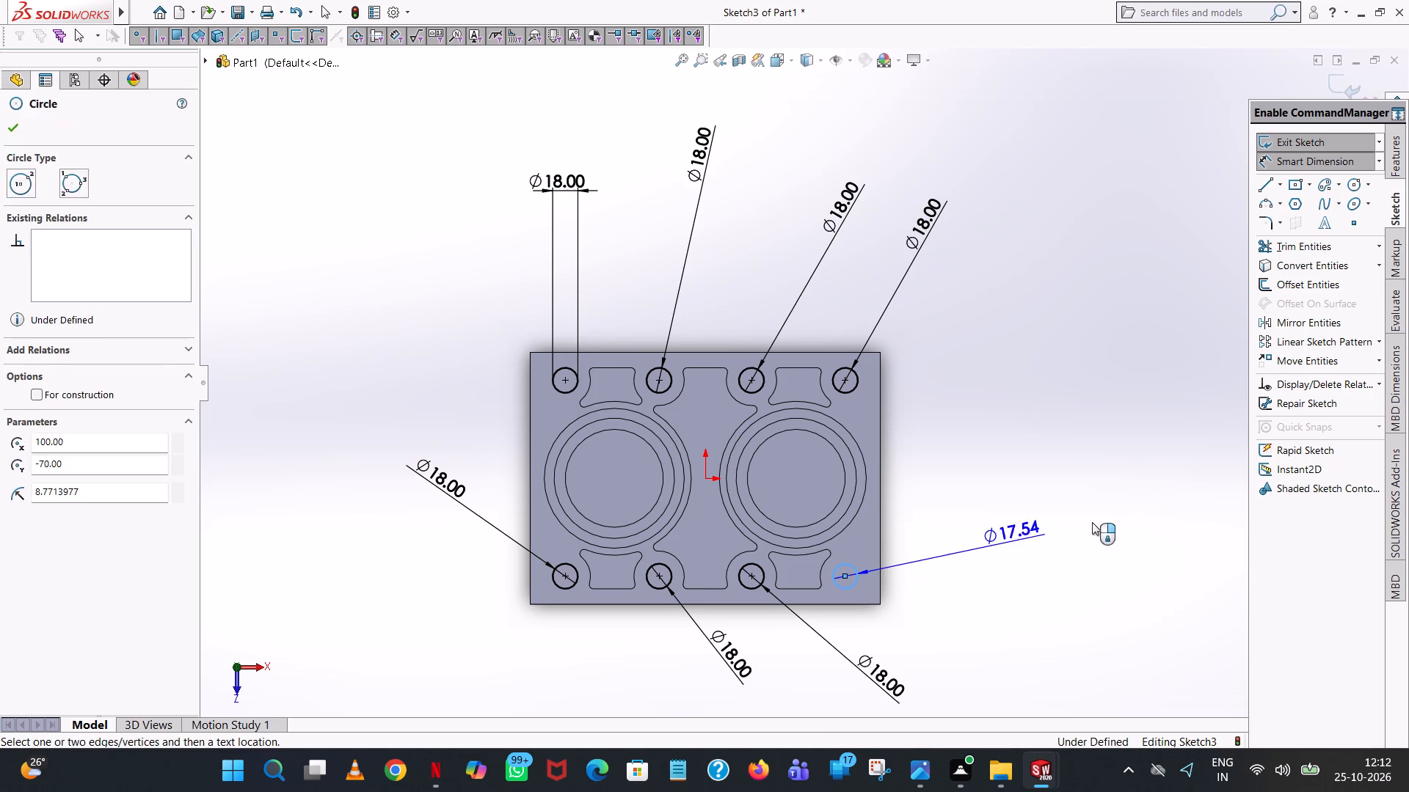
click(1103, 519)
text(18)
key(Return)
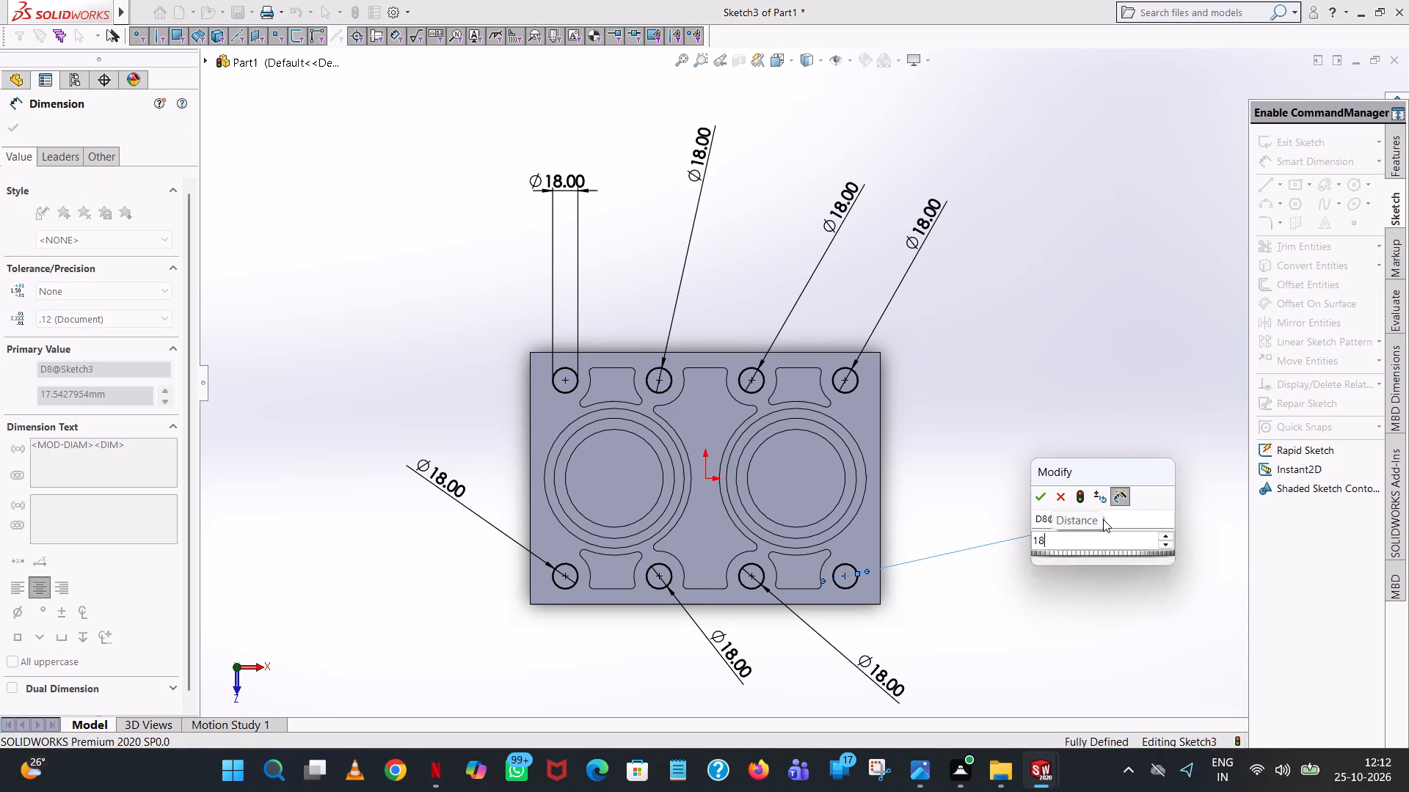
click(1032, 438)
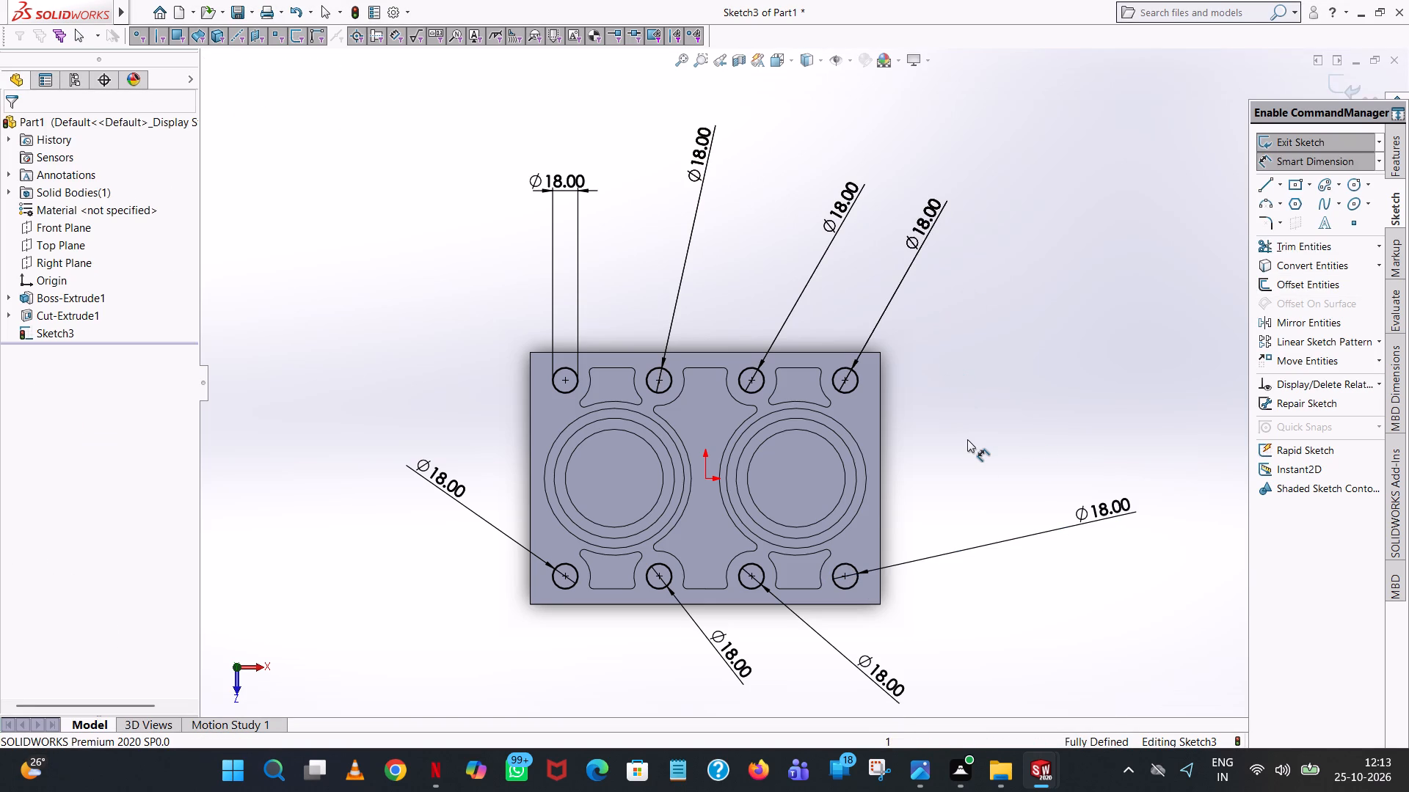
Cut-extrude the eight 18 mm circles through the block with a blind depth of 200 mm.
middle_drag(967, 439, 980, 314)
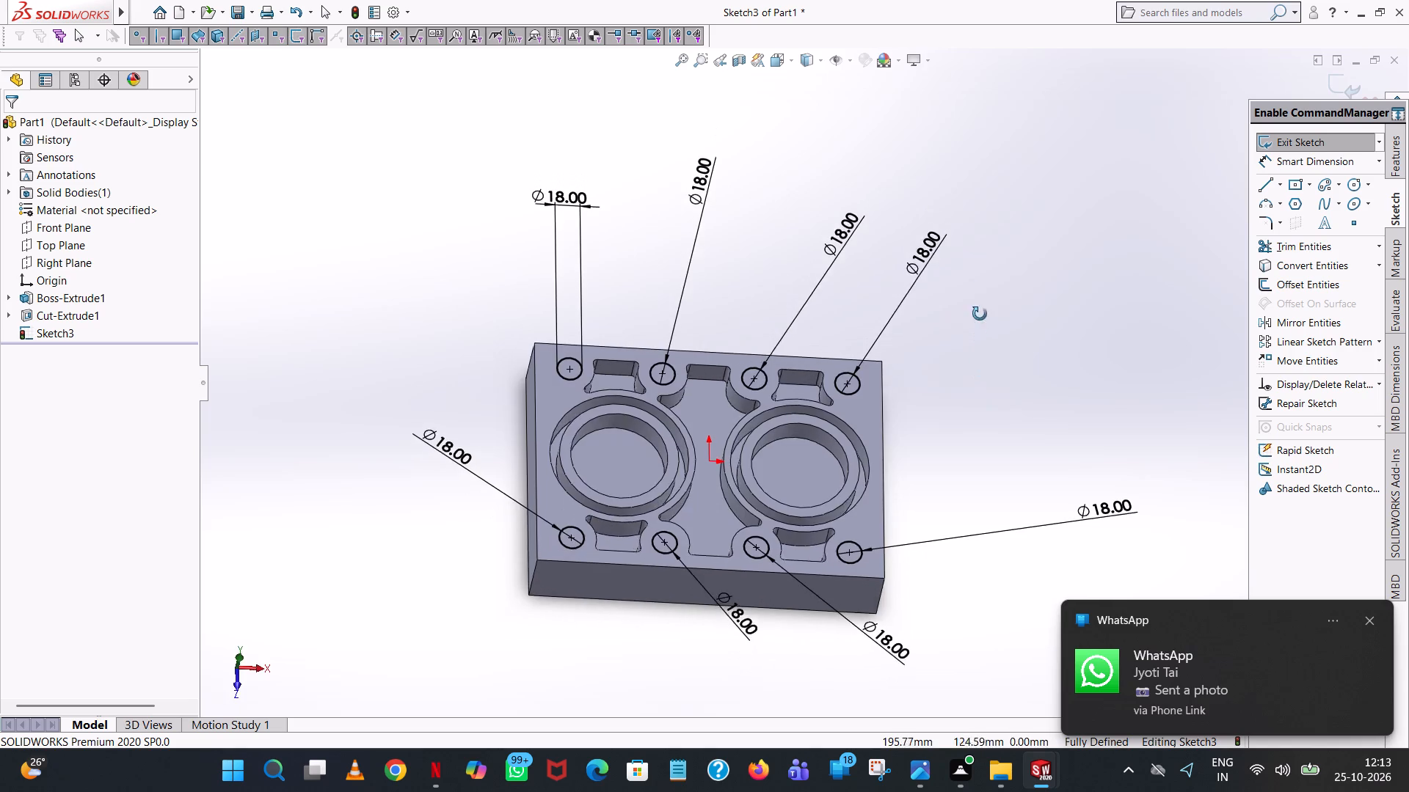
middle_drag(980, 314, 969, 247)
scroll(976, 230, up, 2)
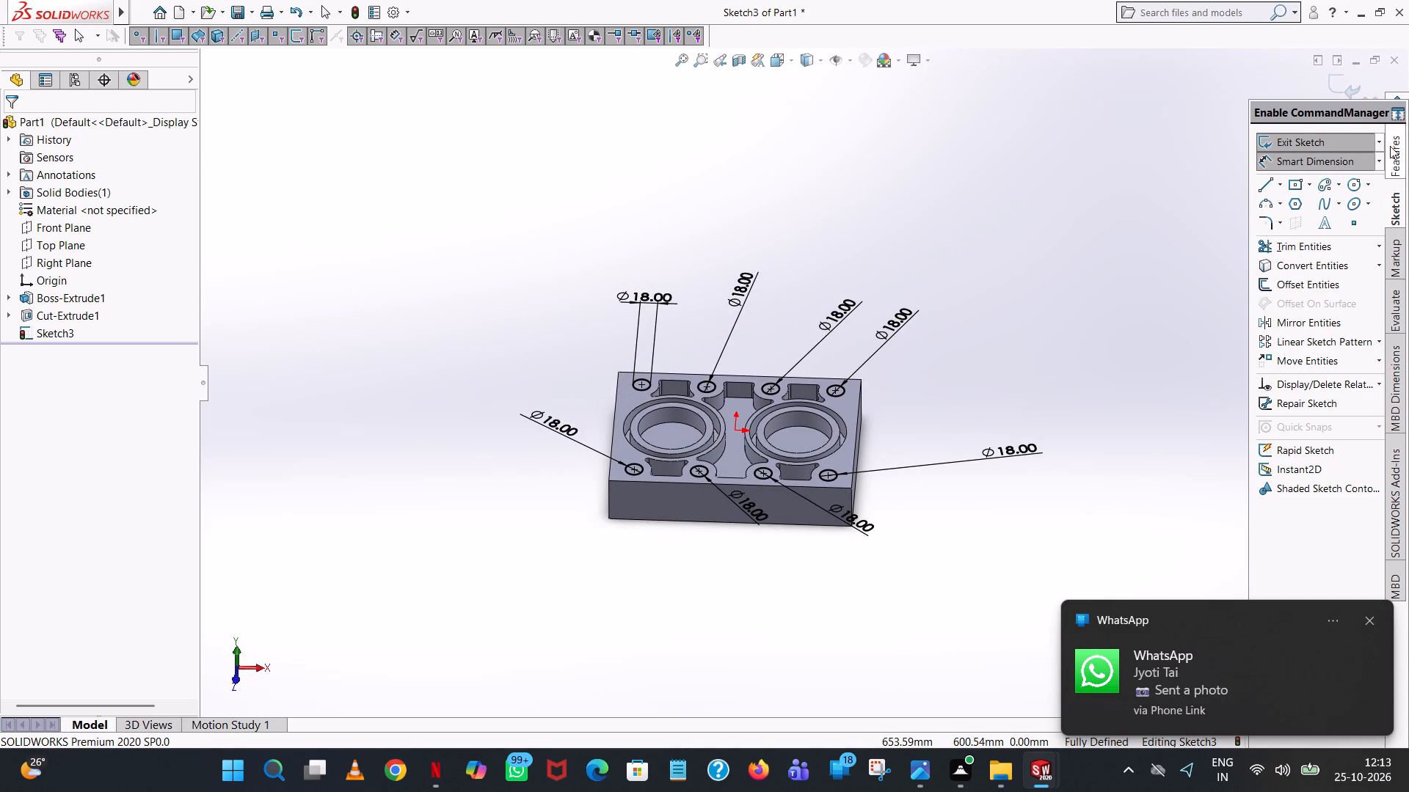
click(1398, 166)
click(1297, 243)
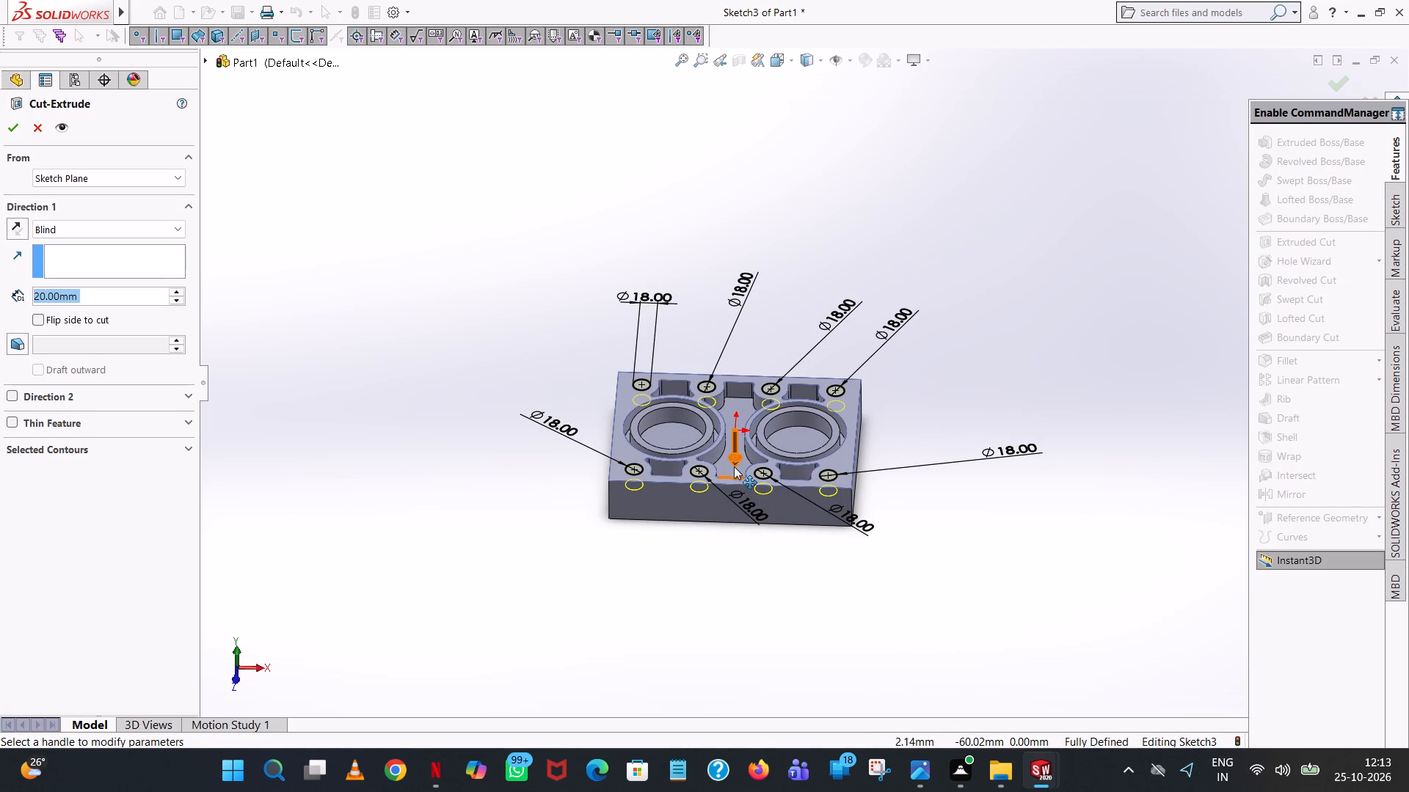
drag(734, 466, 726, 582)
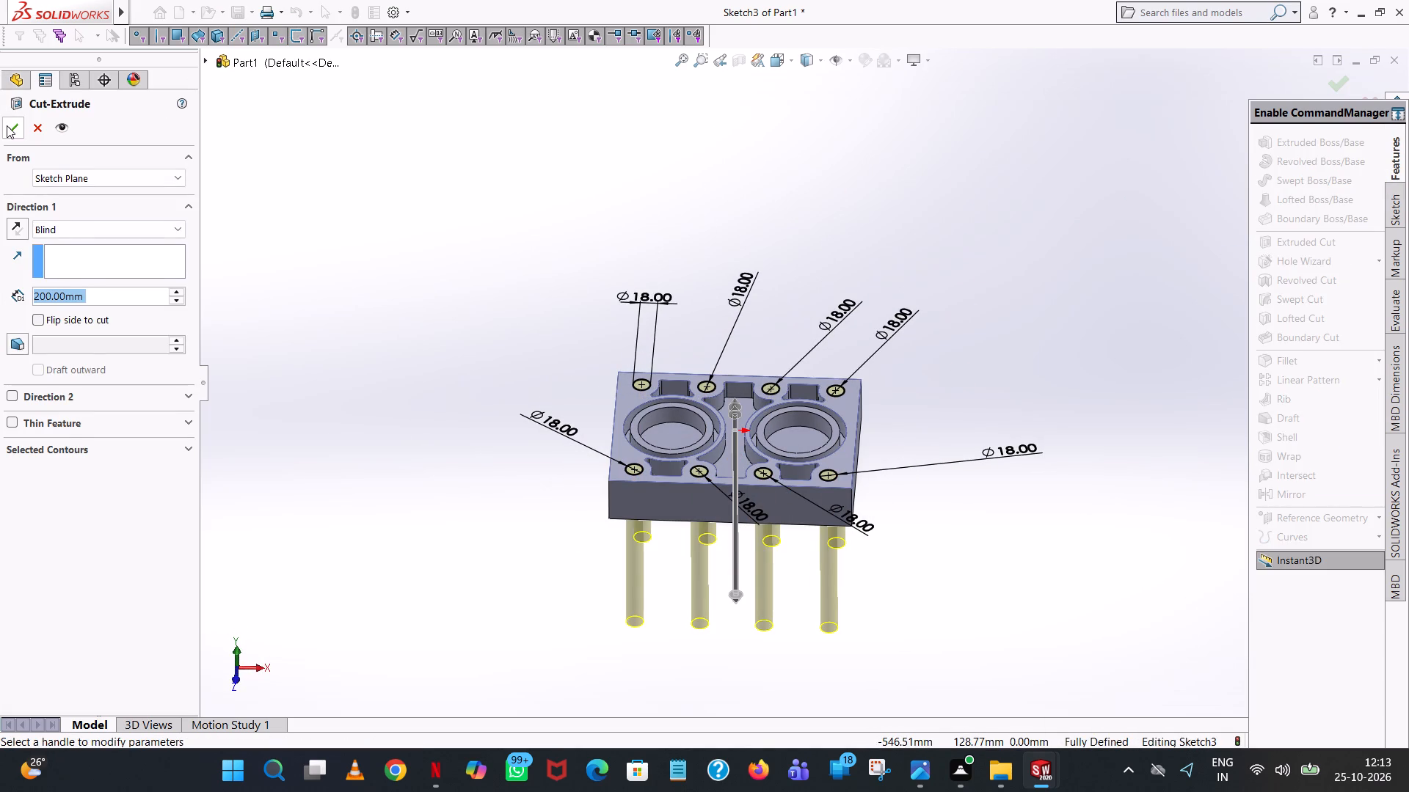
click(7, 125)
click(936, 320)
Fillet the two thickness-direction corner edges at the block's negative-X end with a 20 mm radius each.
middle_drag(863, 332, 877, 447)
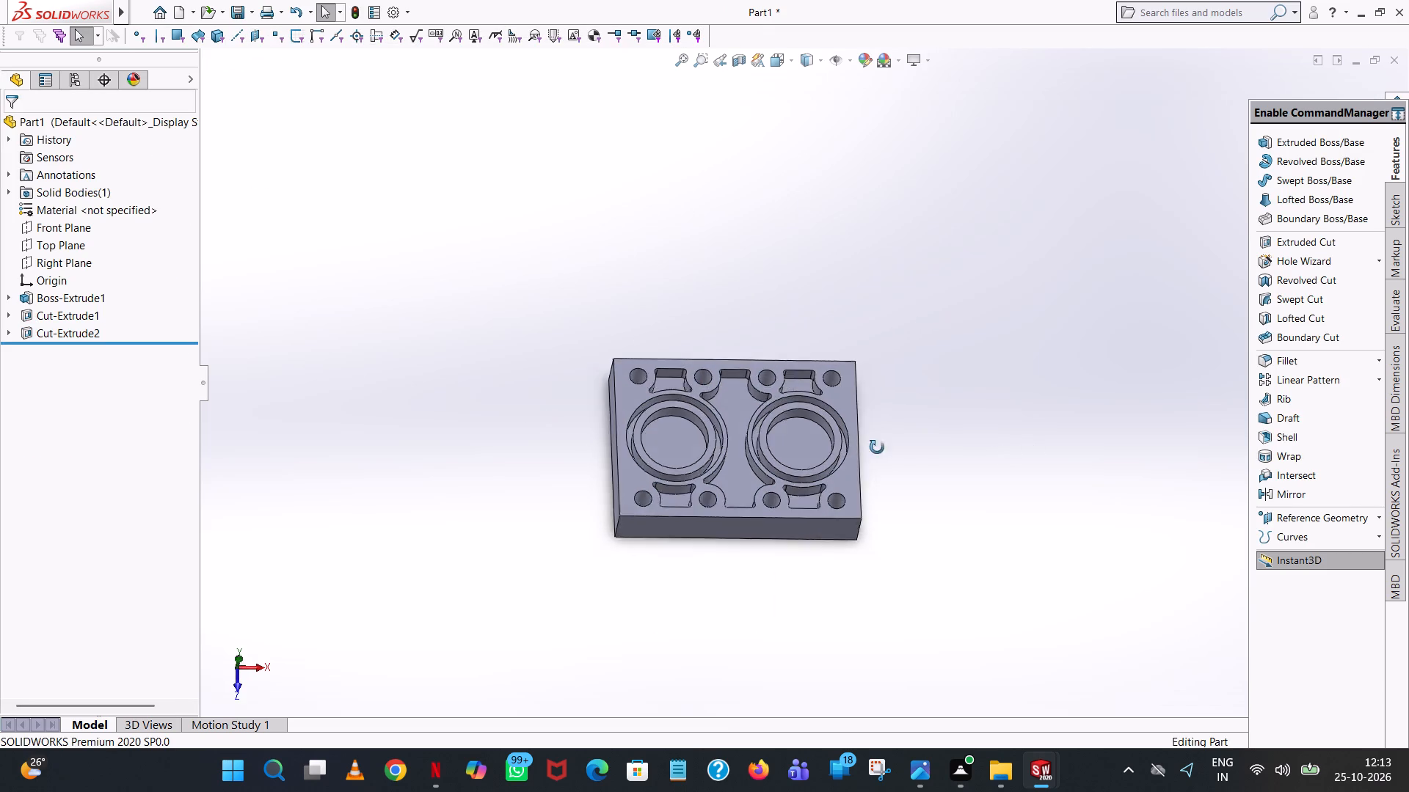
middle_drag(877, 447, 819, 336)
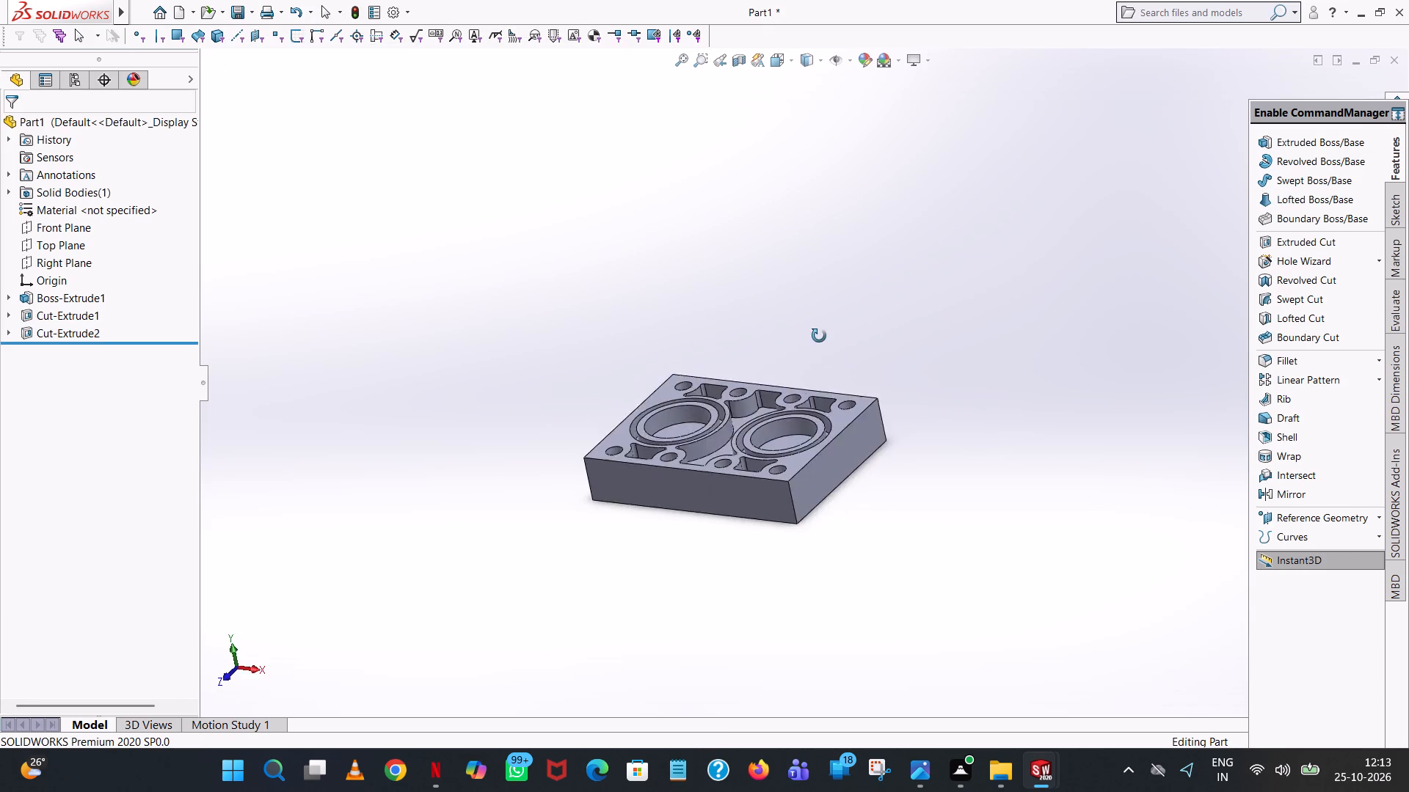
middle_drag(819, 336, 971, 499)
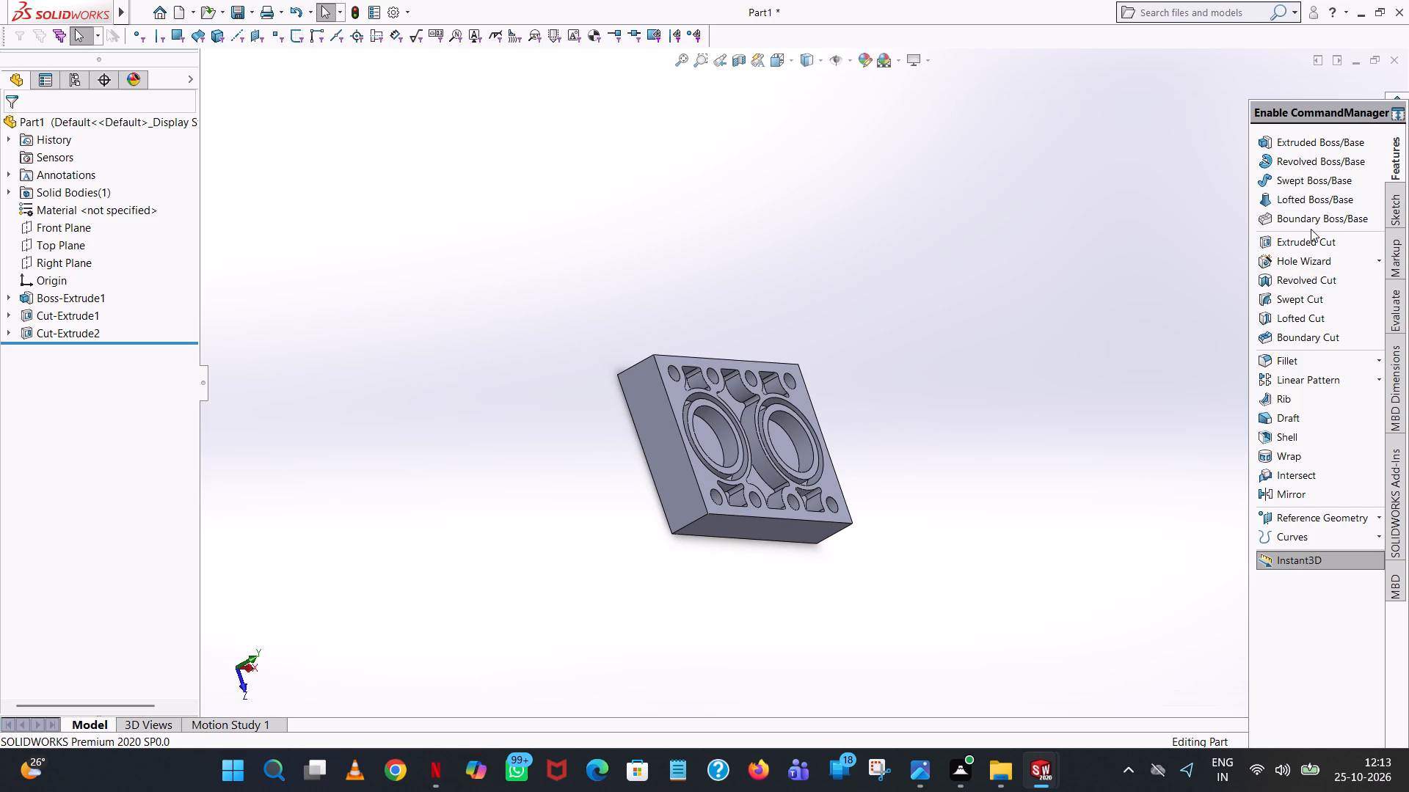
click(1290, 366)
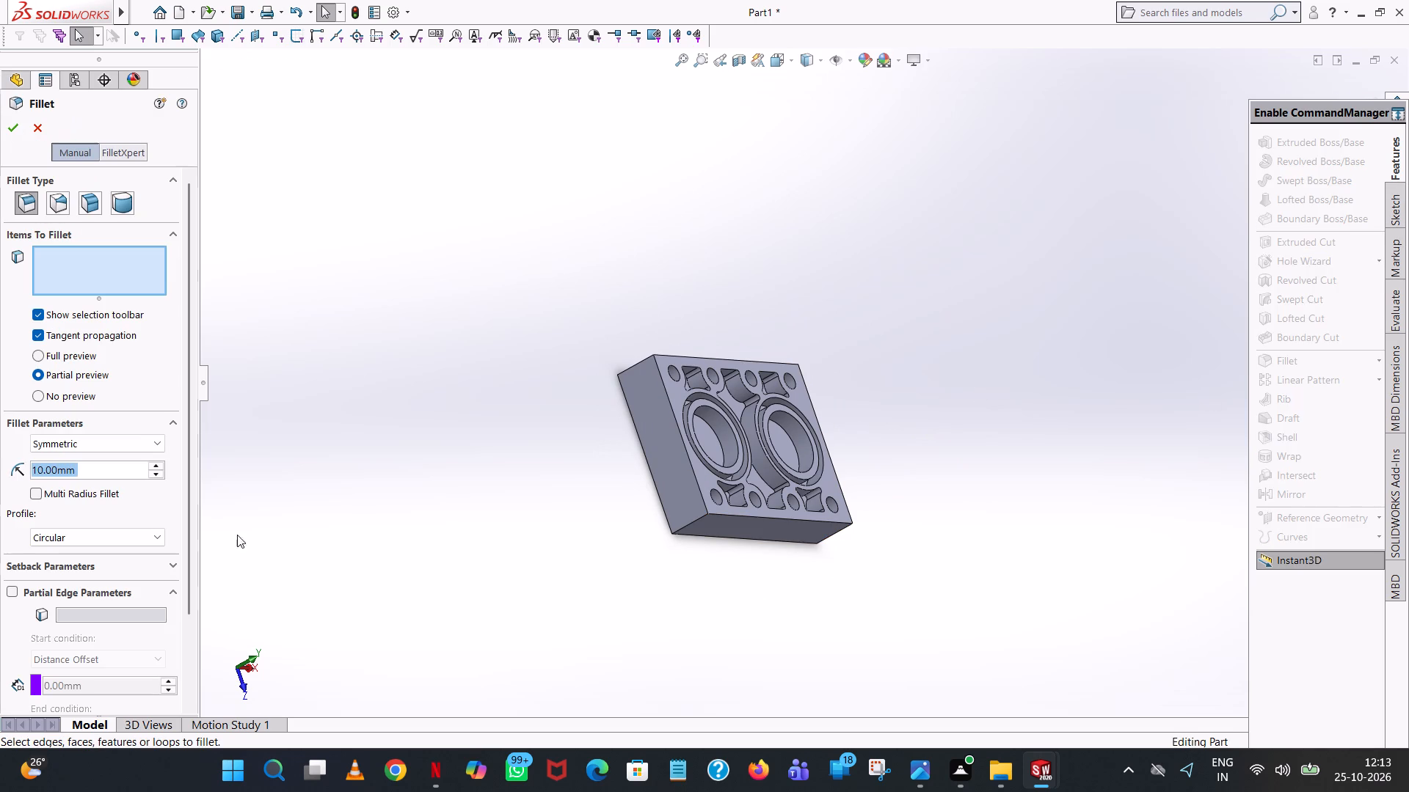
click(159, 467)
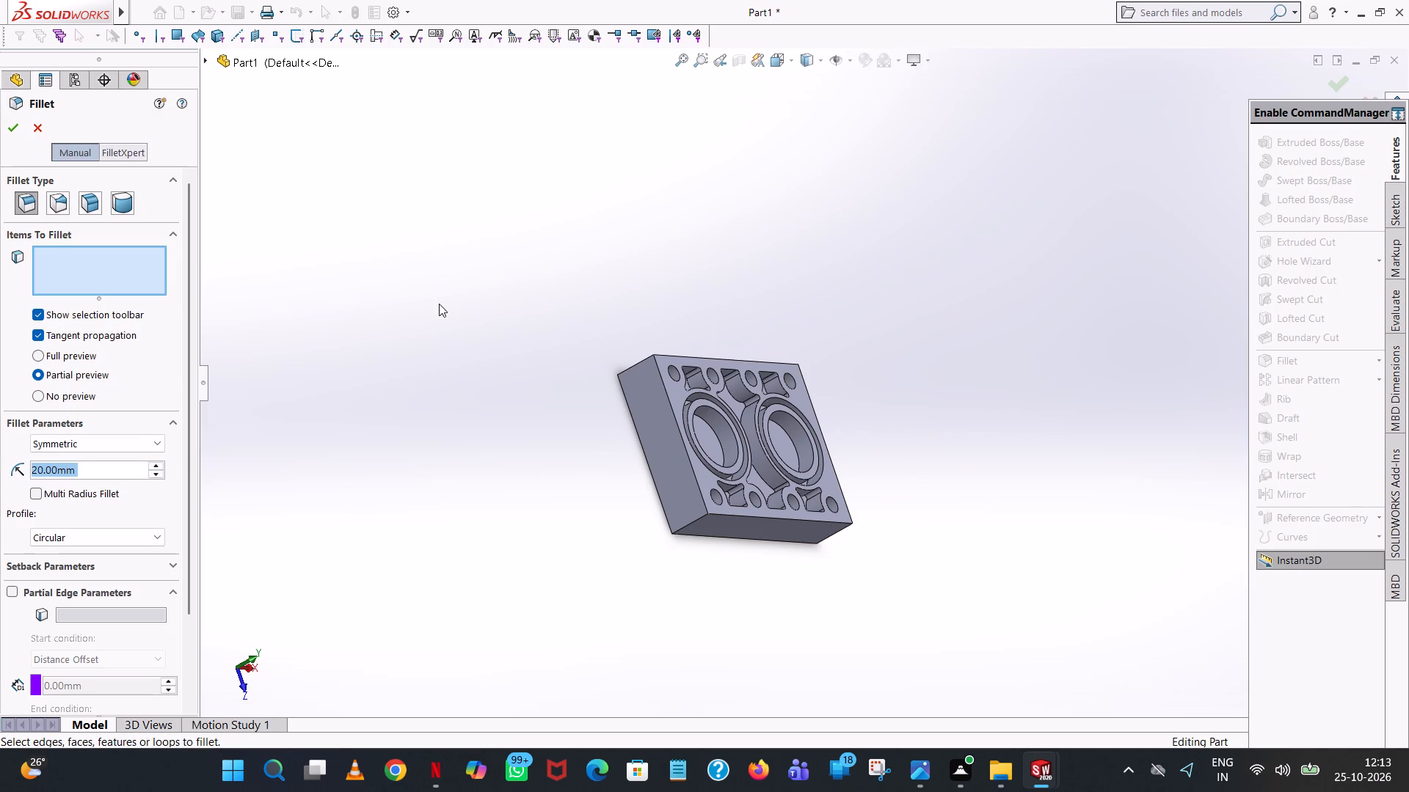
click(439, 304)
click(702, 518)
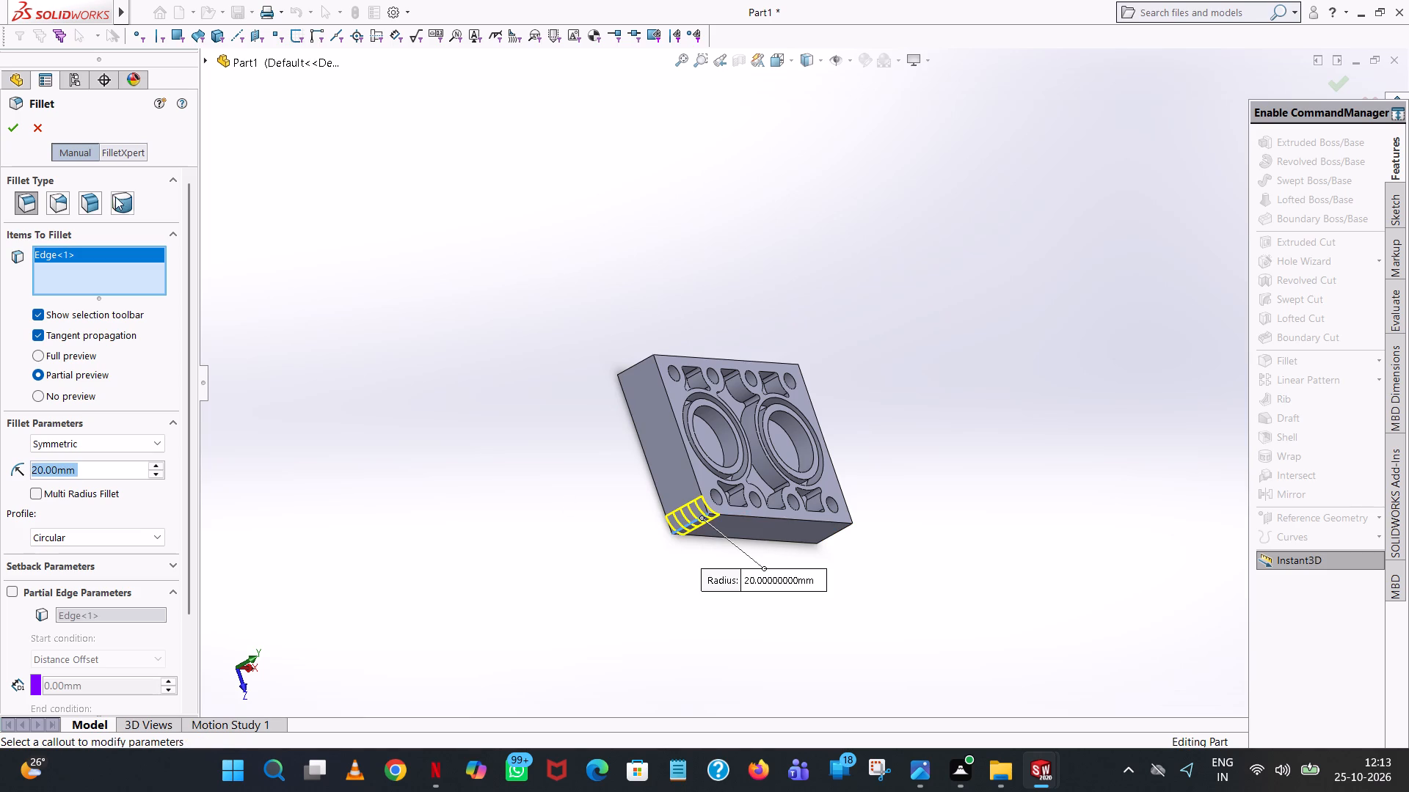
click(4, 132)
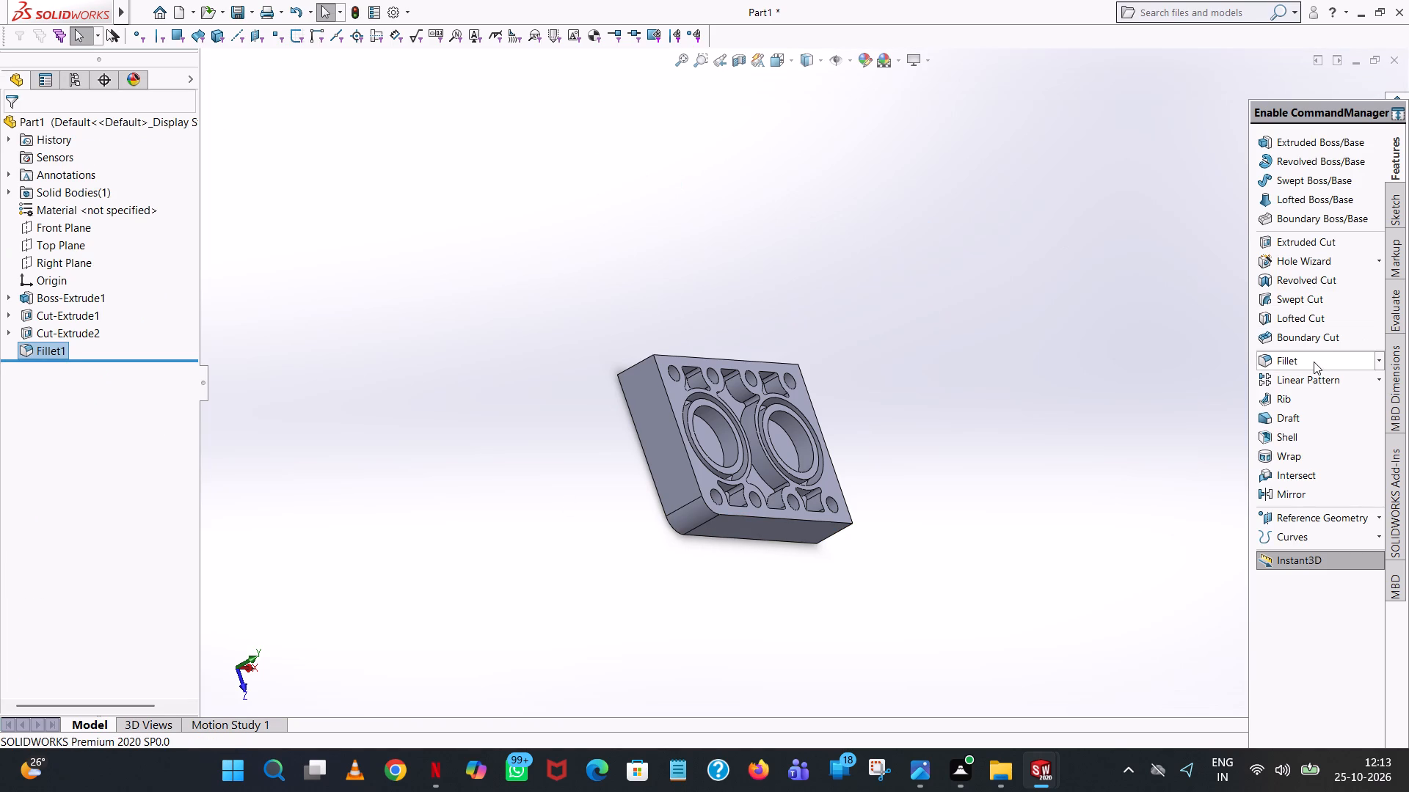
click(1314, 362)
click(640, 361)
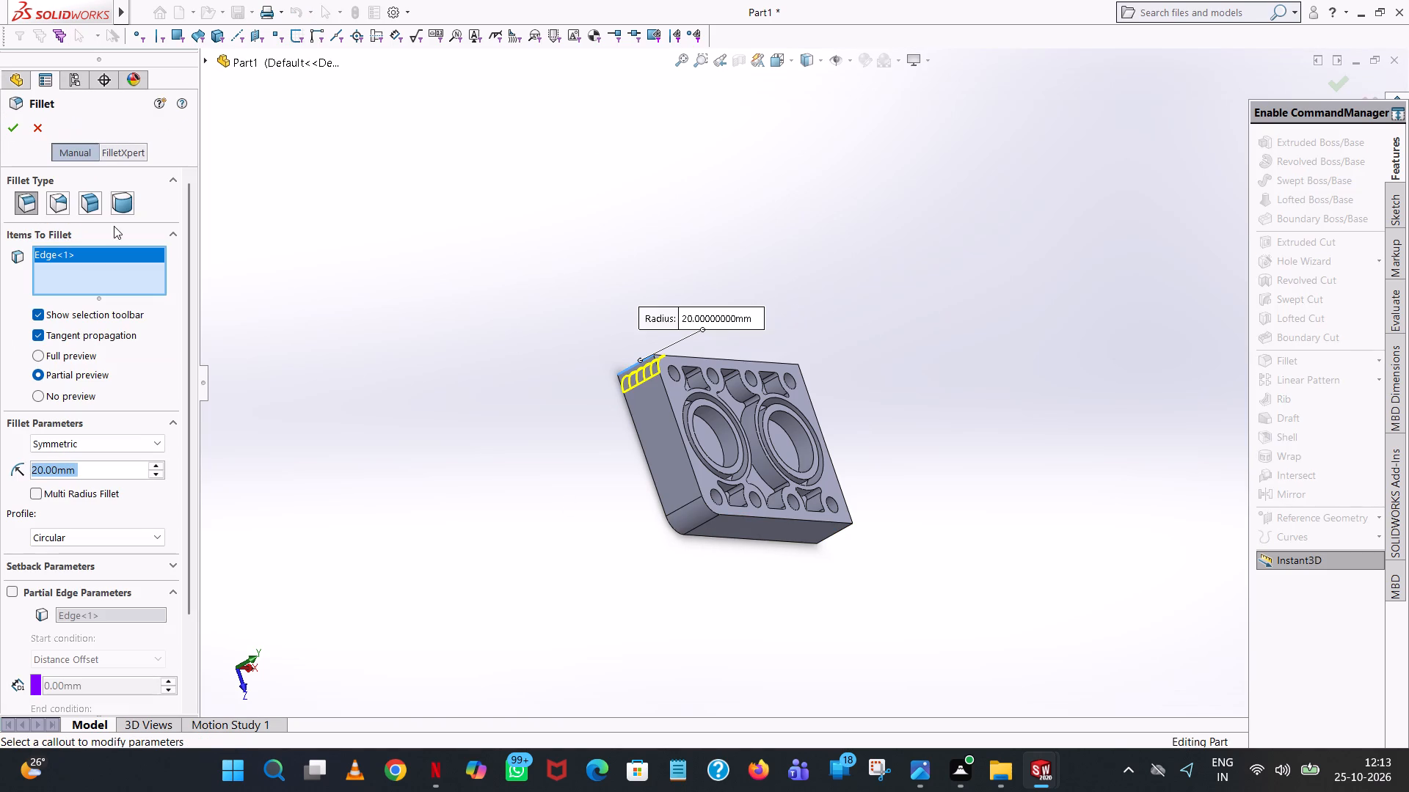
click(2, 119)
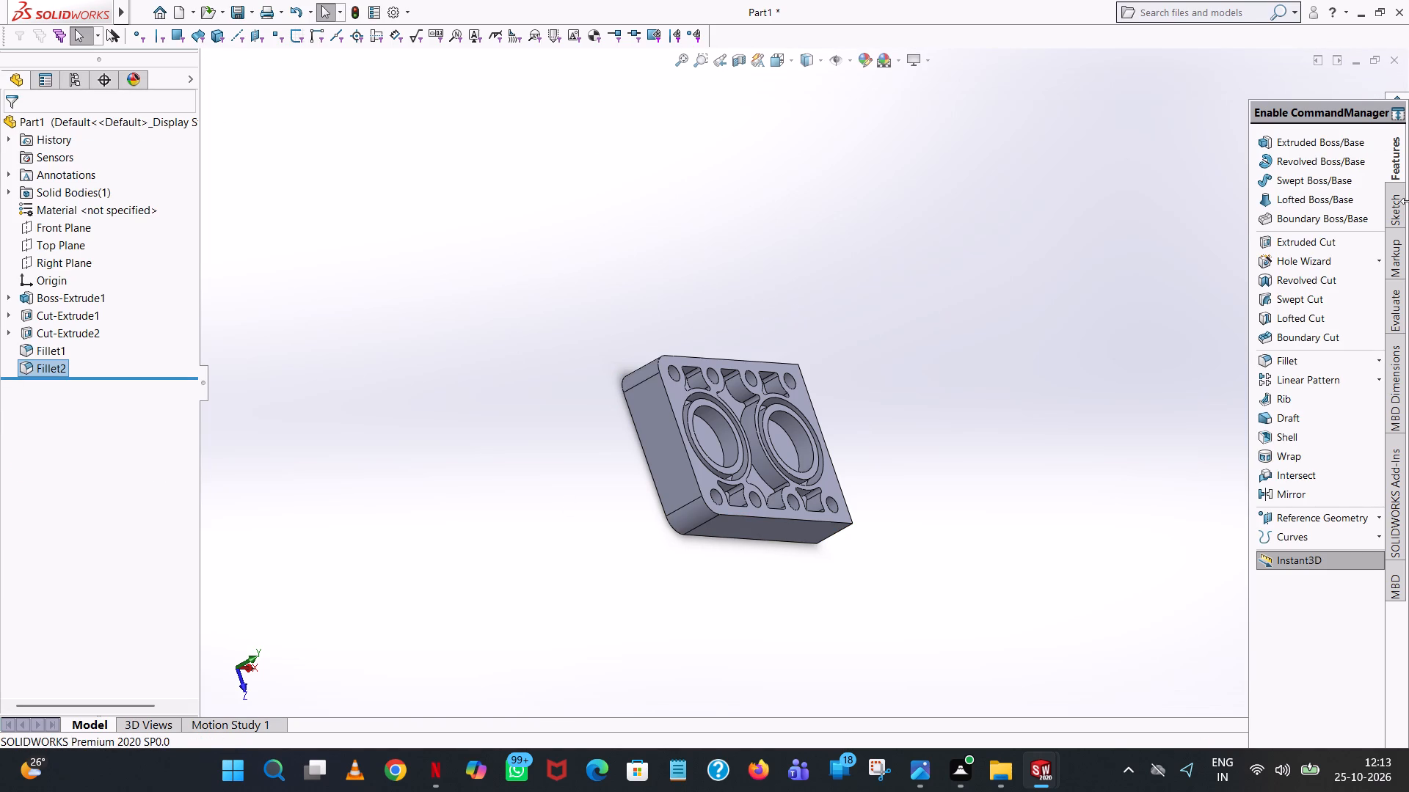
Fillet the two thickness-direction corner edges at the block's positive-X end with a 20 mm radius each.
click(1293, 361)
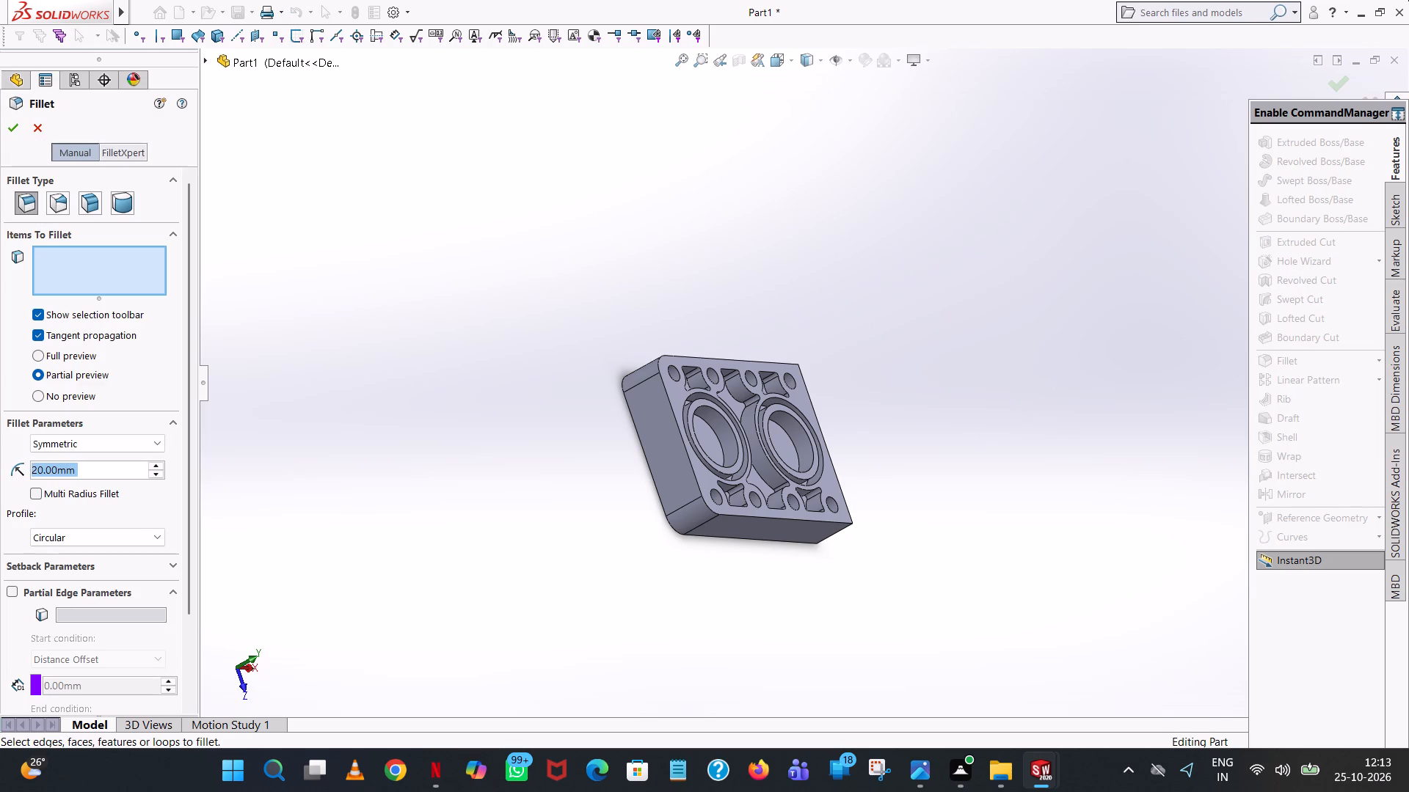
scroll(797, 367, down, 1)
middle_drag(859, 387, 799, 413)
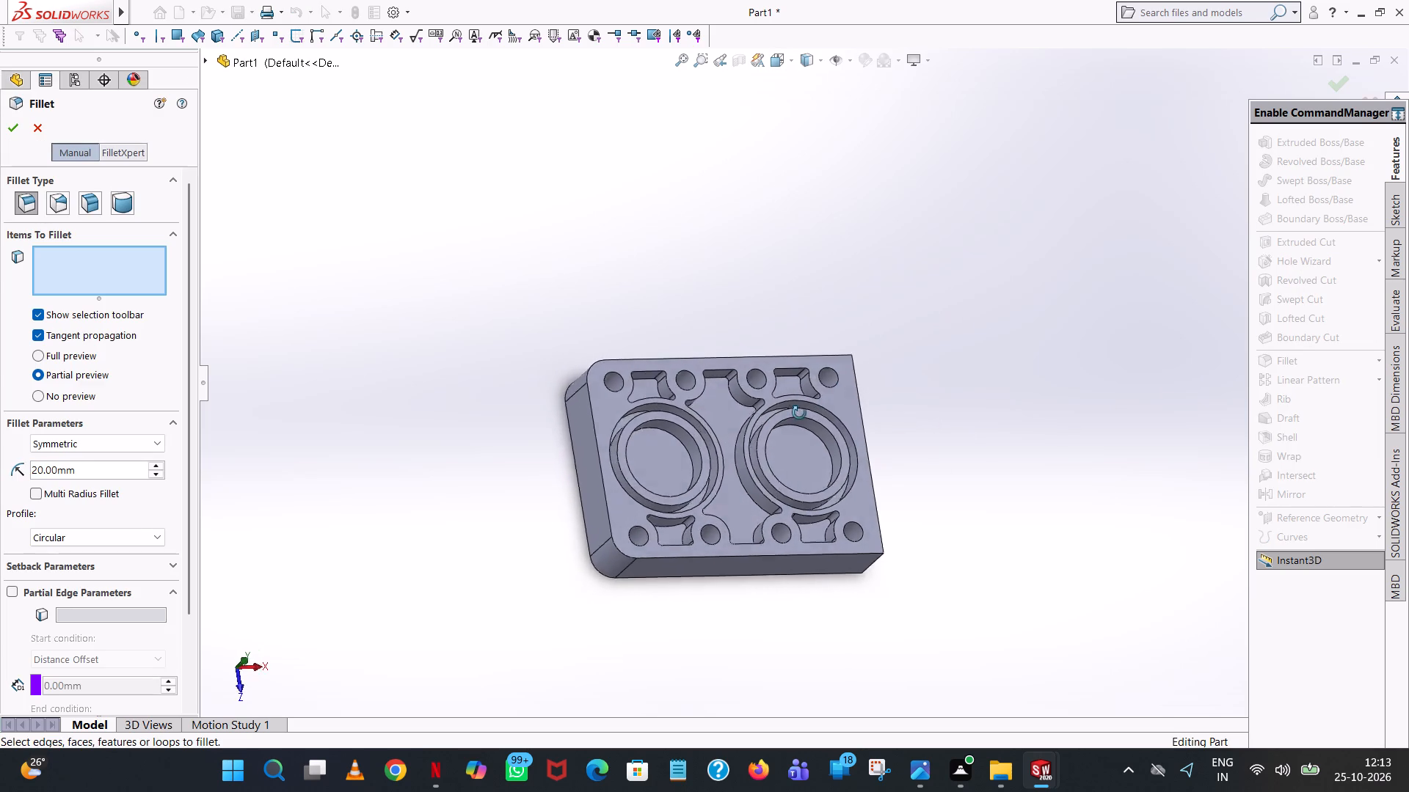
middle_drag(799, 413, 663, 476)
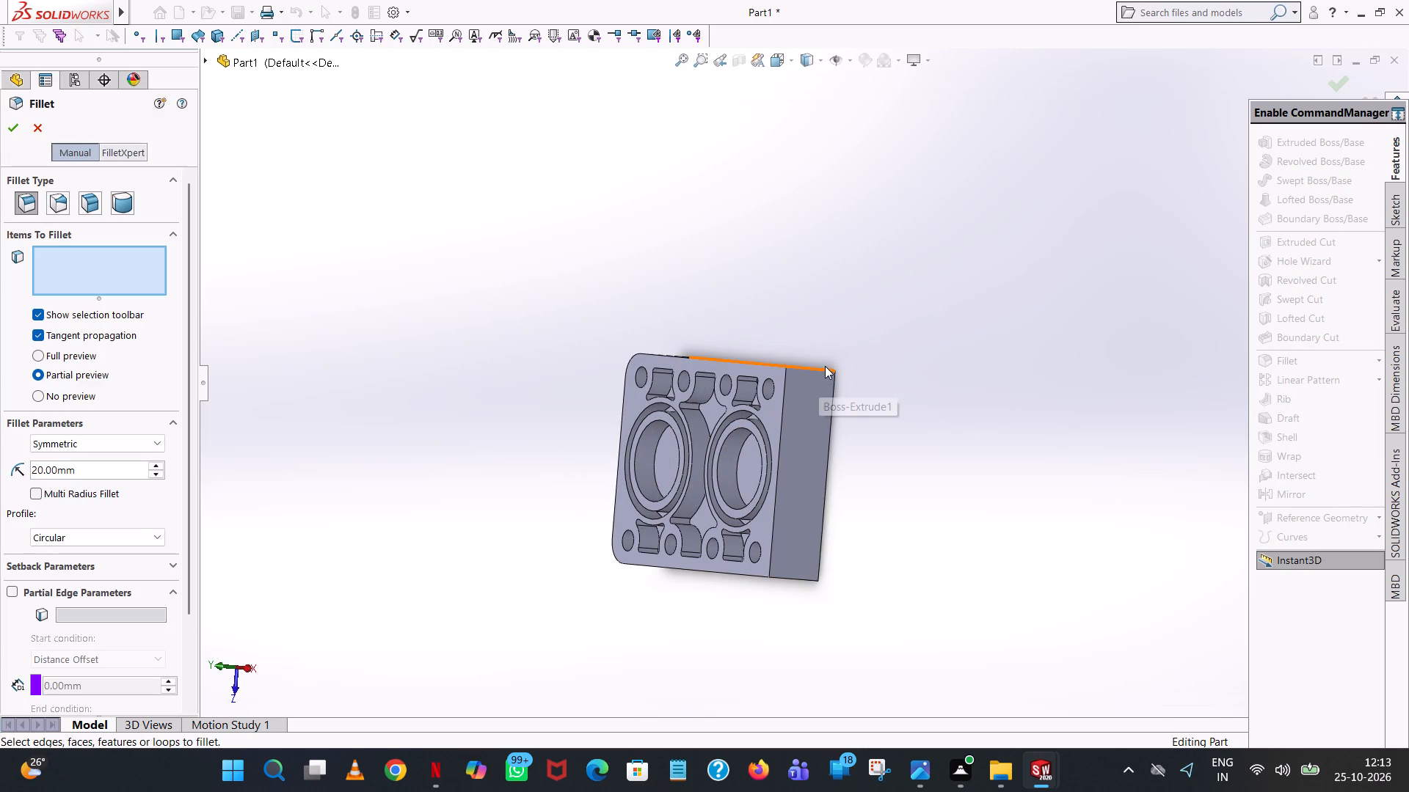
click(823, 368)
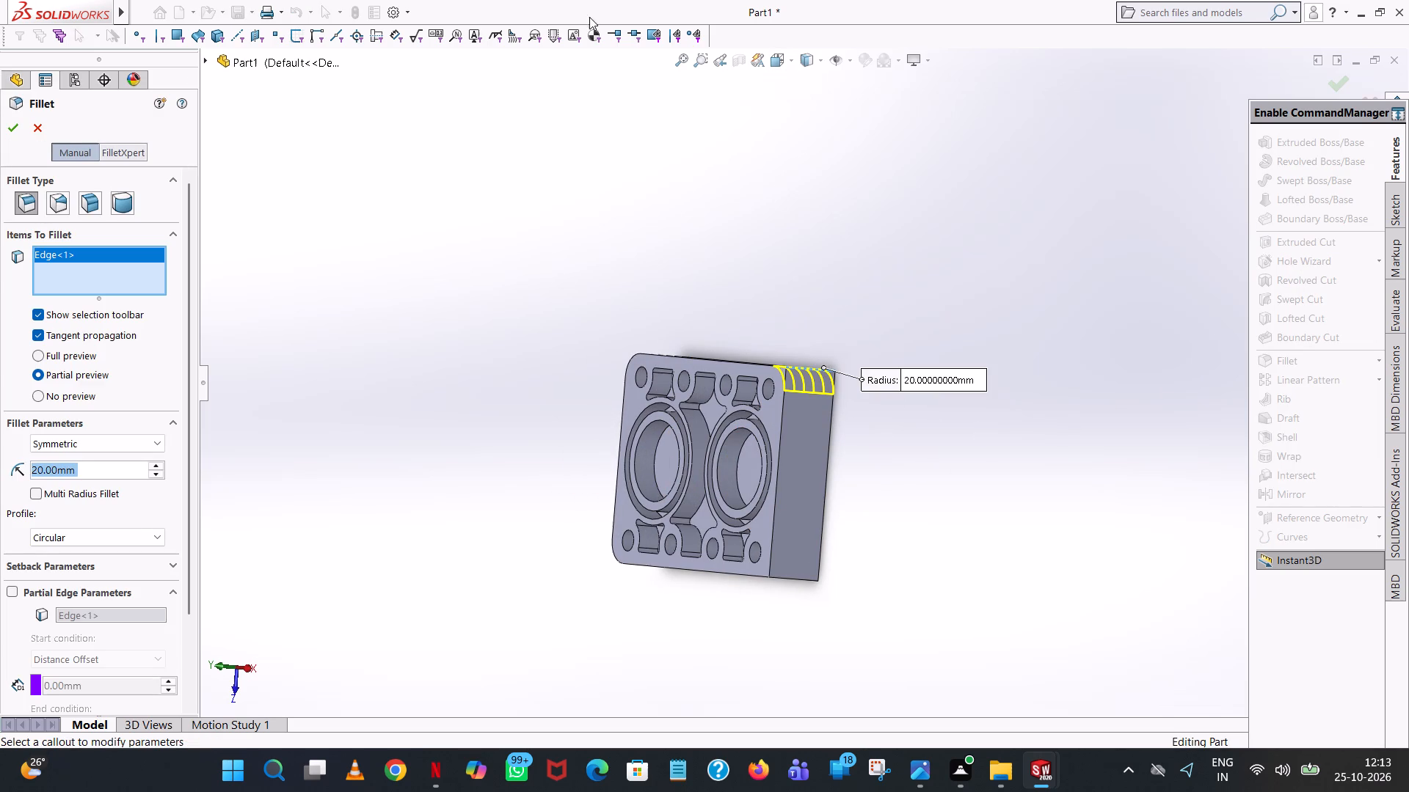
click(12, 124)
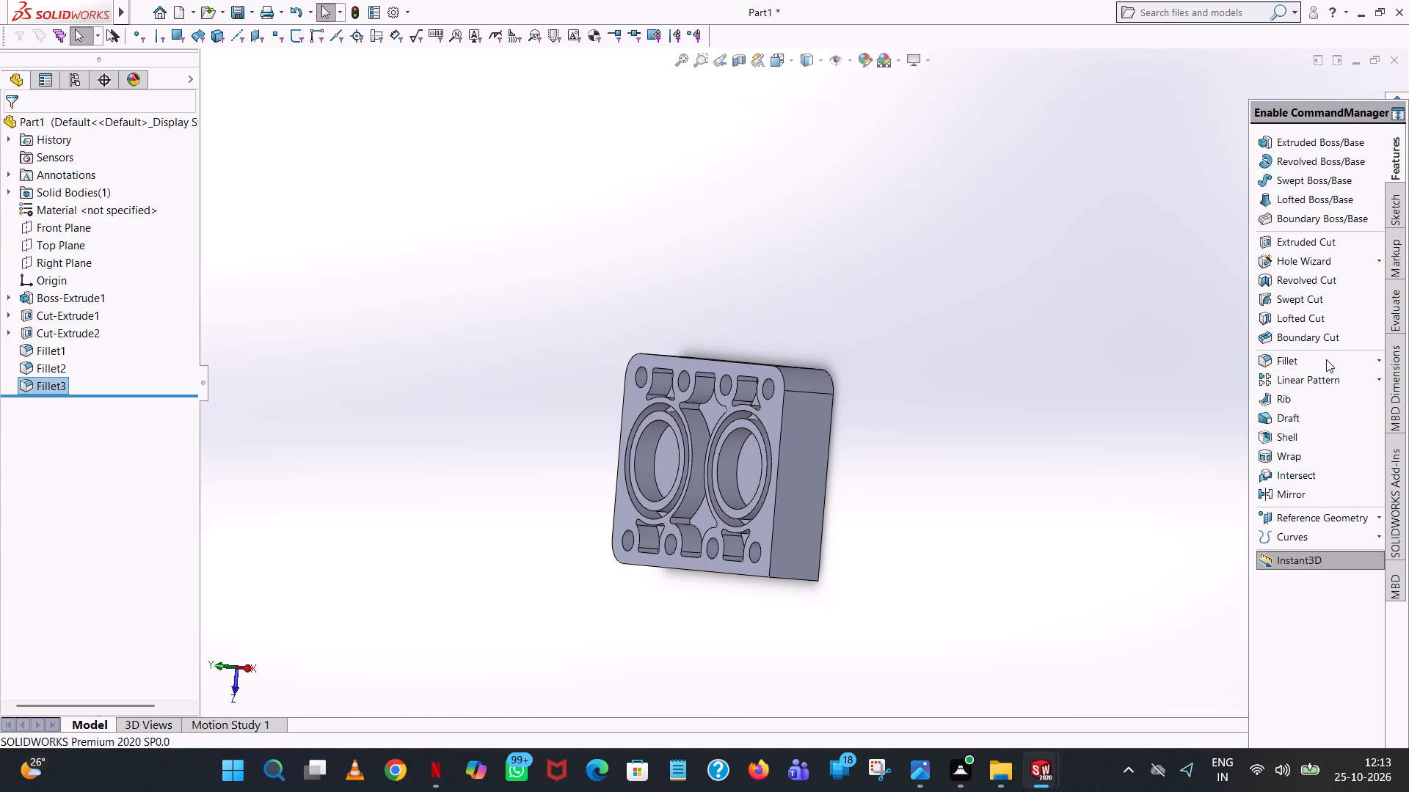
click(1326, 359)
middle_drag(798, 586, 834, 386)
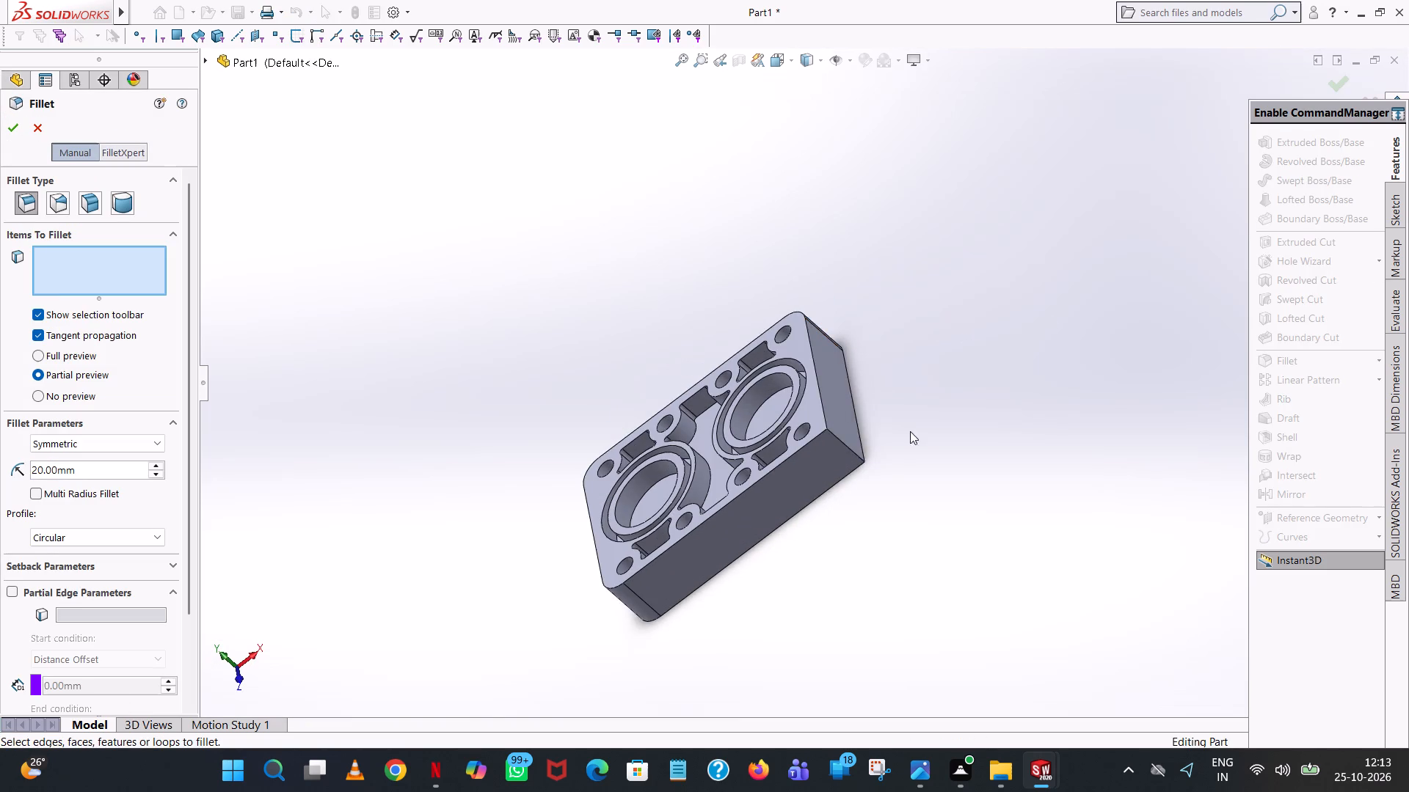
scroll(874, 459, down, 3)
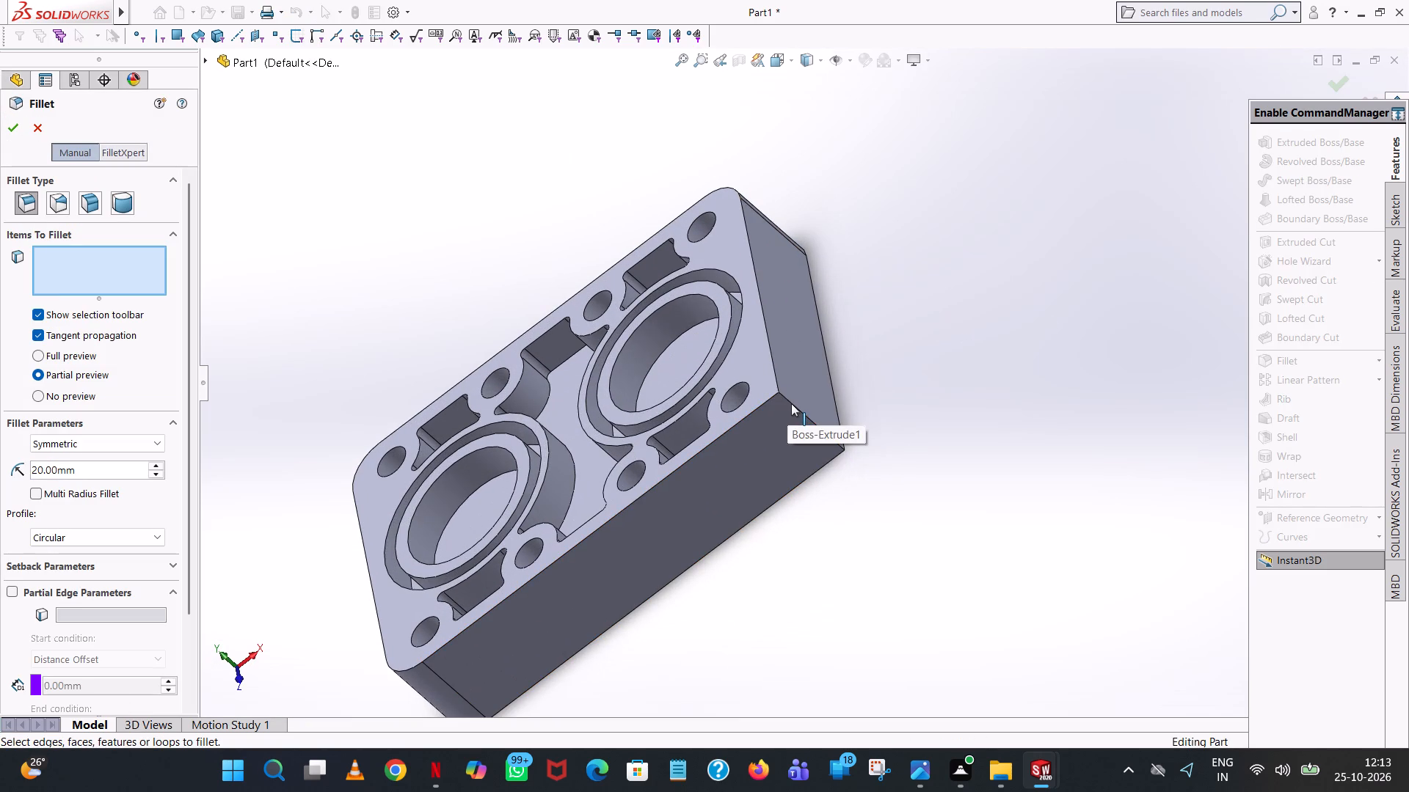
click(791, 403)
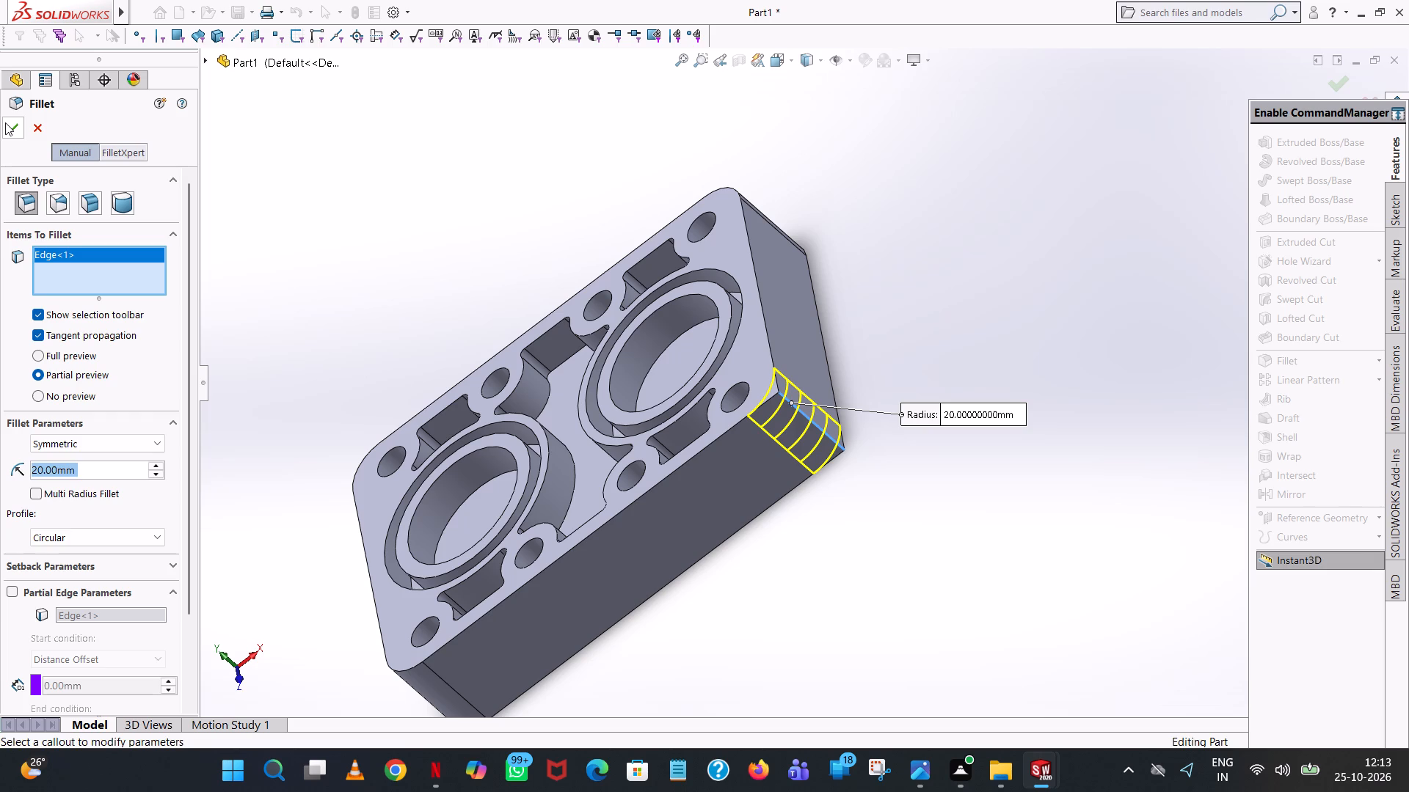
click(5, 122)
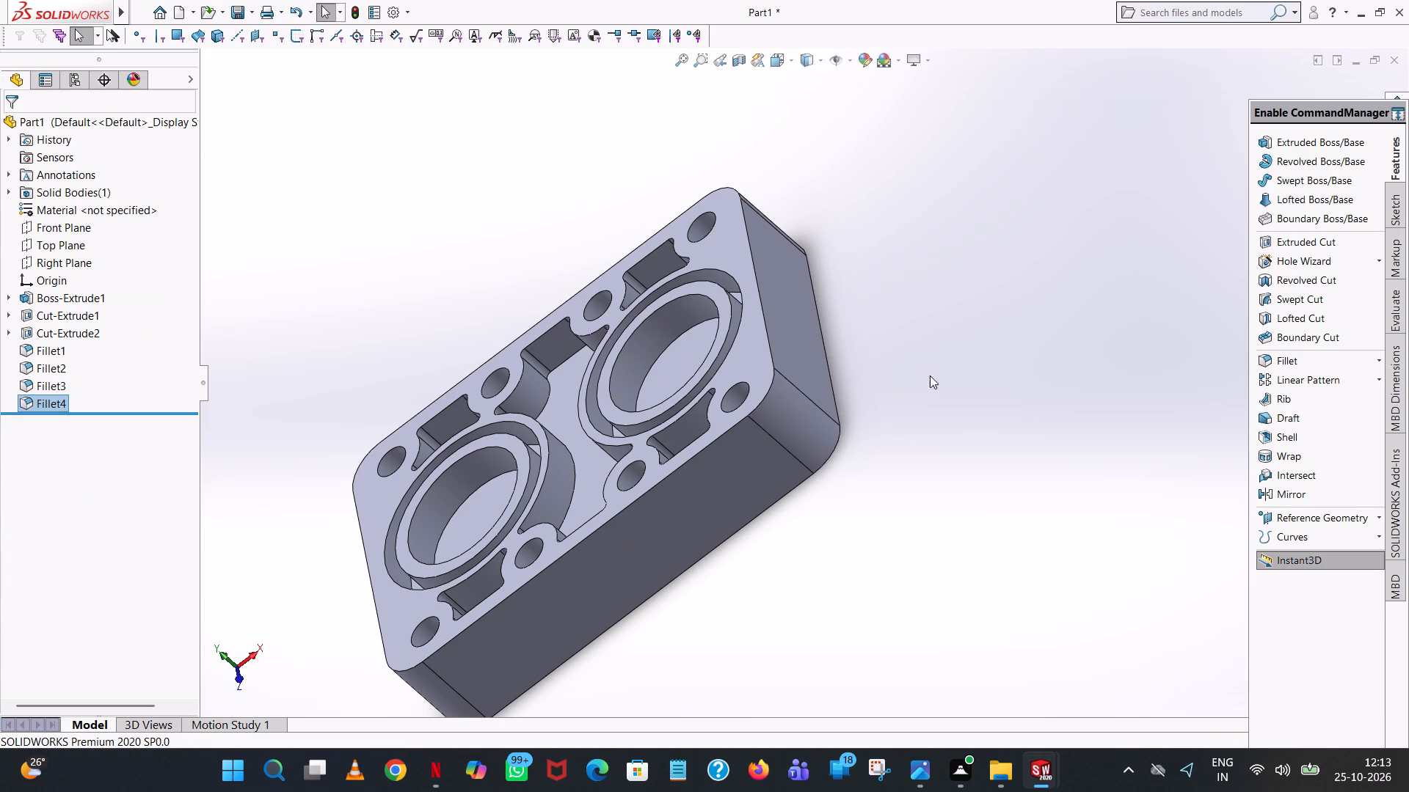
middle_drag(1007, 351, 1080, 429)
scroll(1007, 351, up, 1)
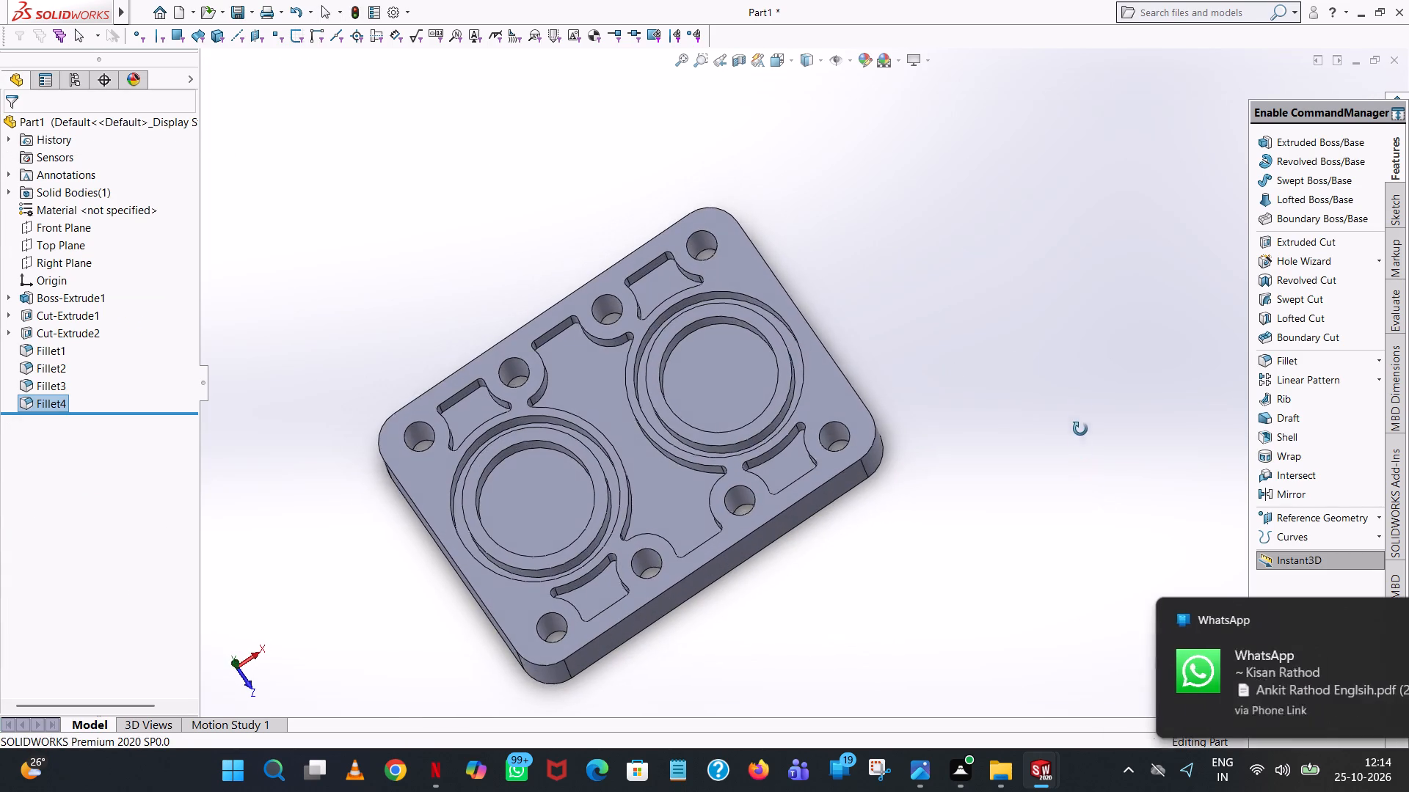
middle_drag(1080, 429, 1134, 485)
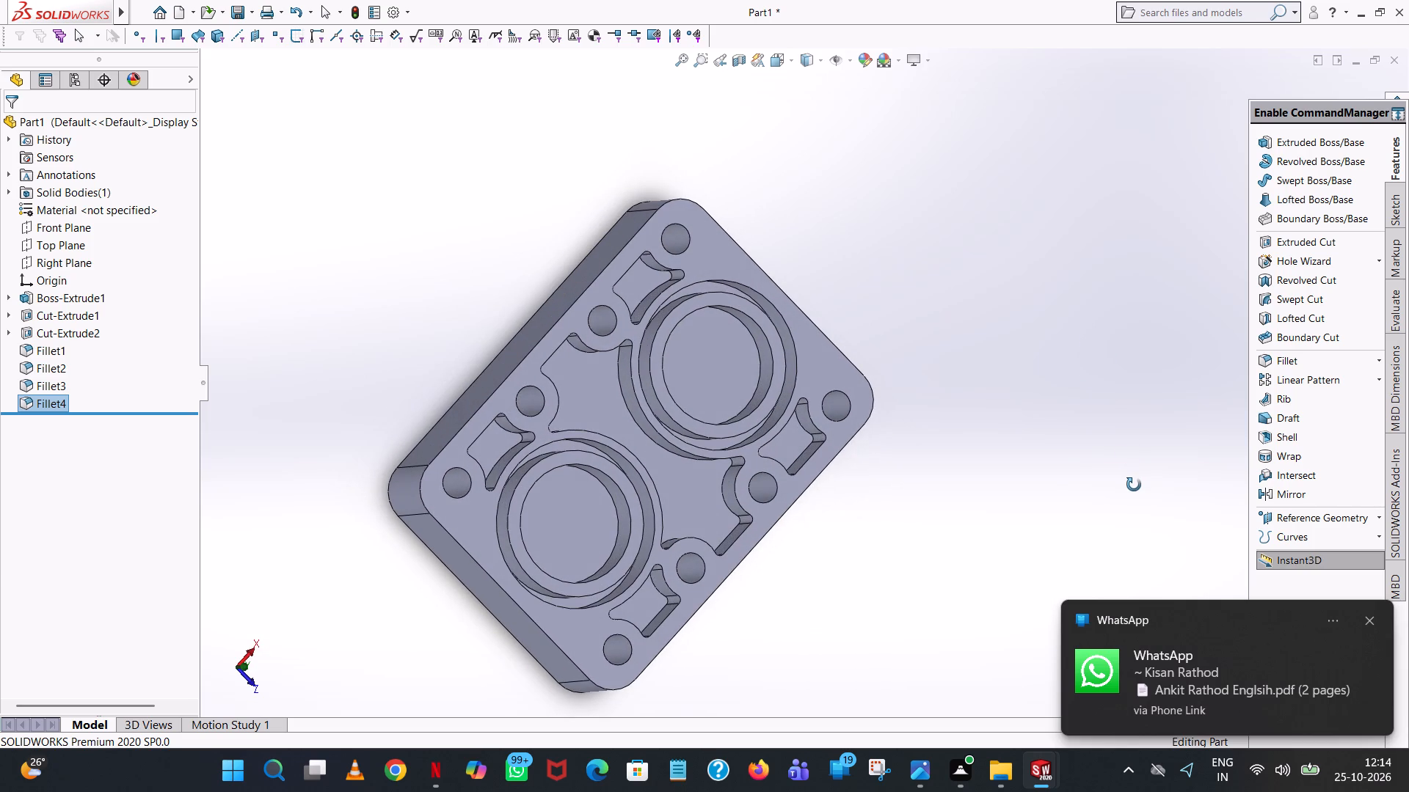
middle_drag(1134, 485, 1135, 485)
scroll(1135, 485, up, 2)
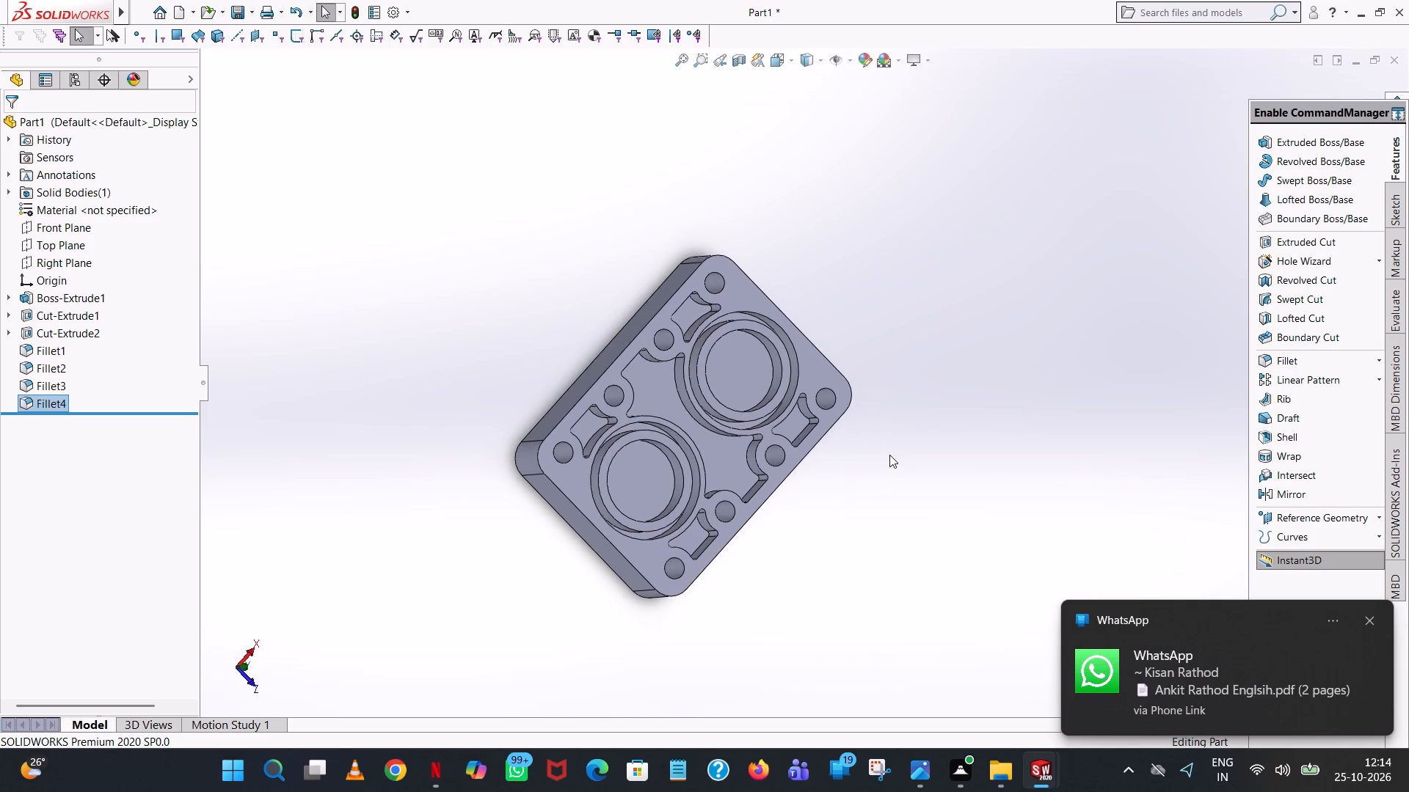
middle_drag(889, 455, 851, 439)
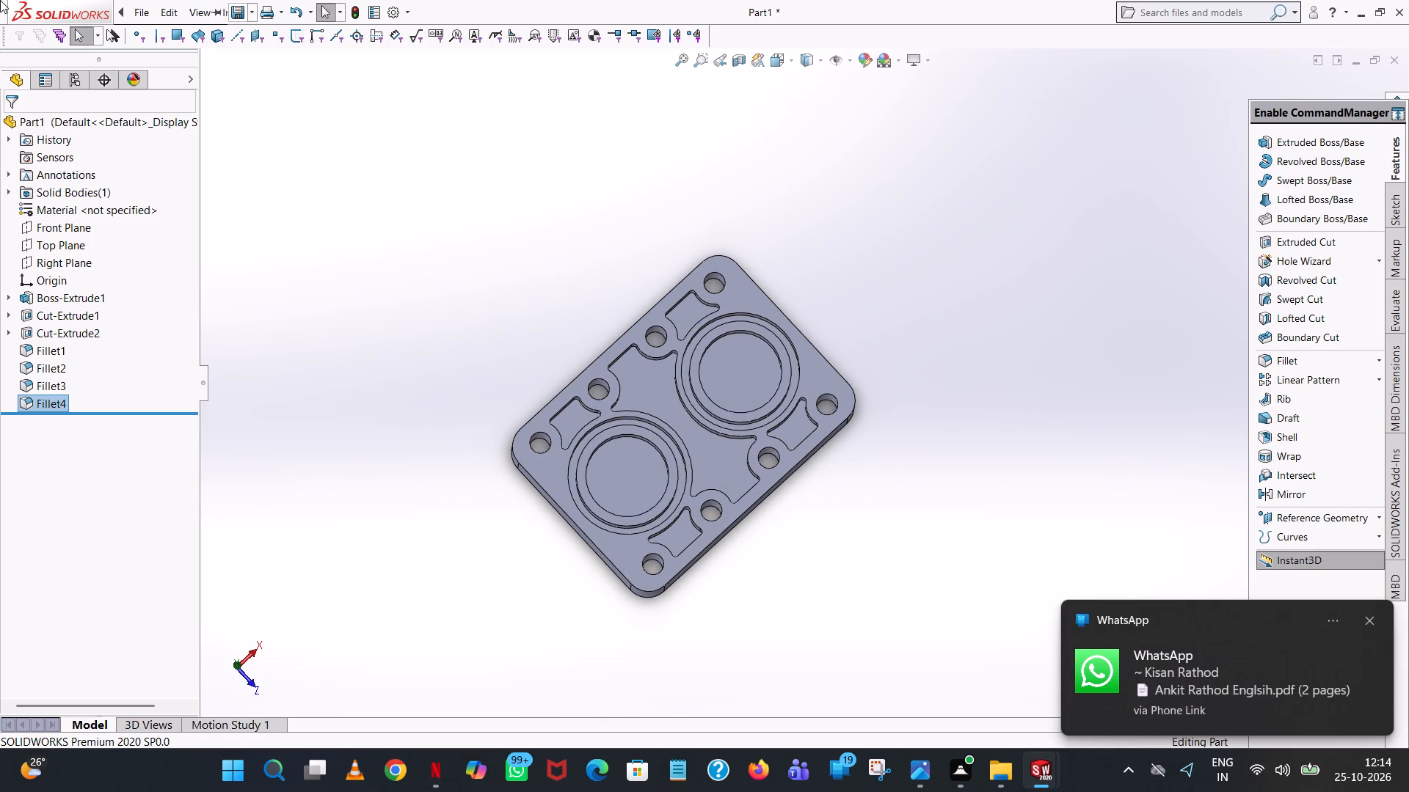
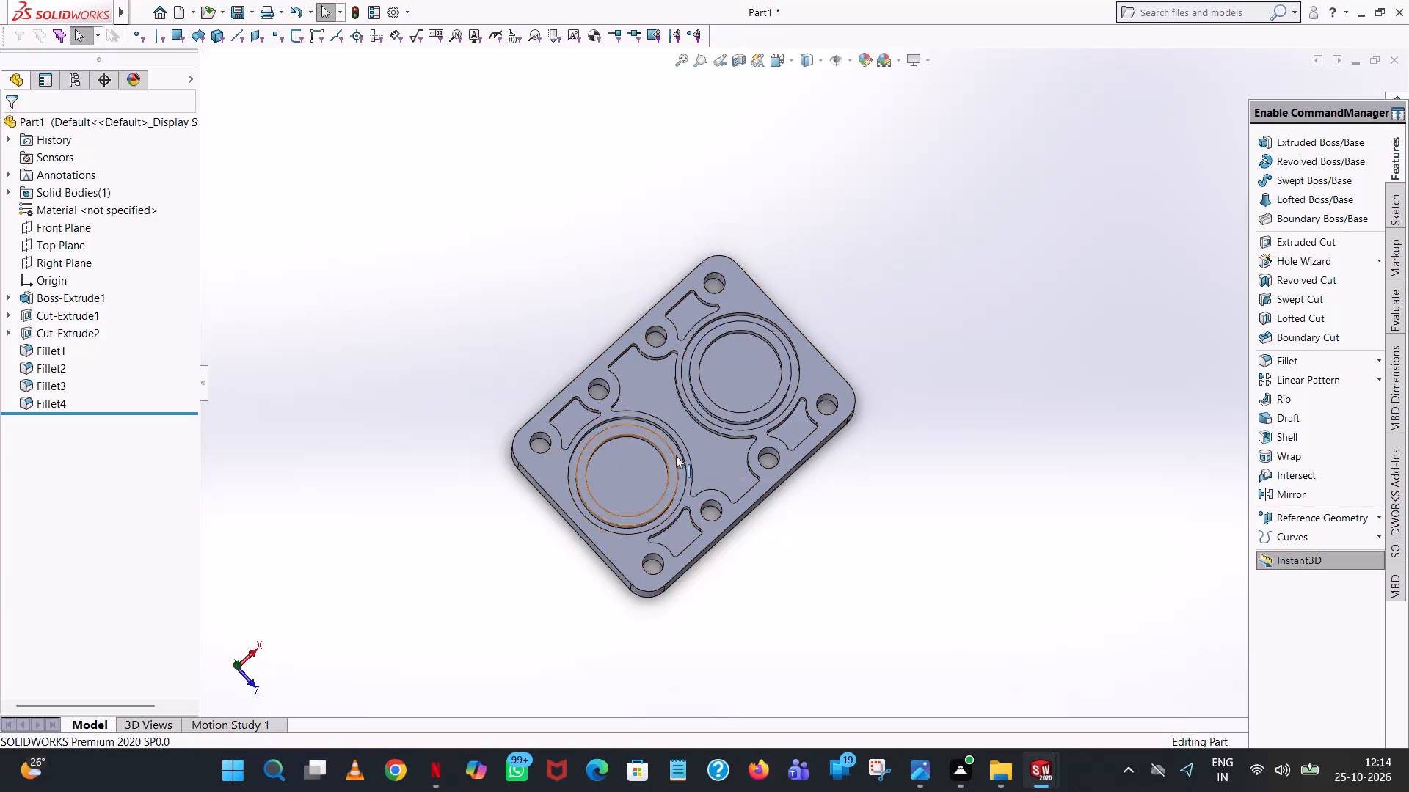
Apply a grey appearance (RGB 128, 128, 128) to the entire solid body.
scroll(707, 480, down, 9)
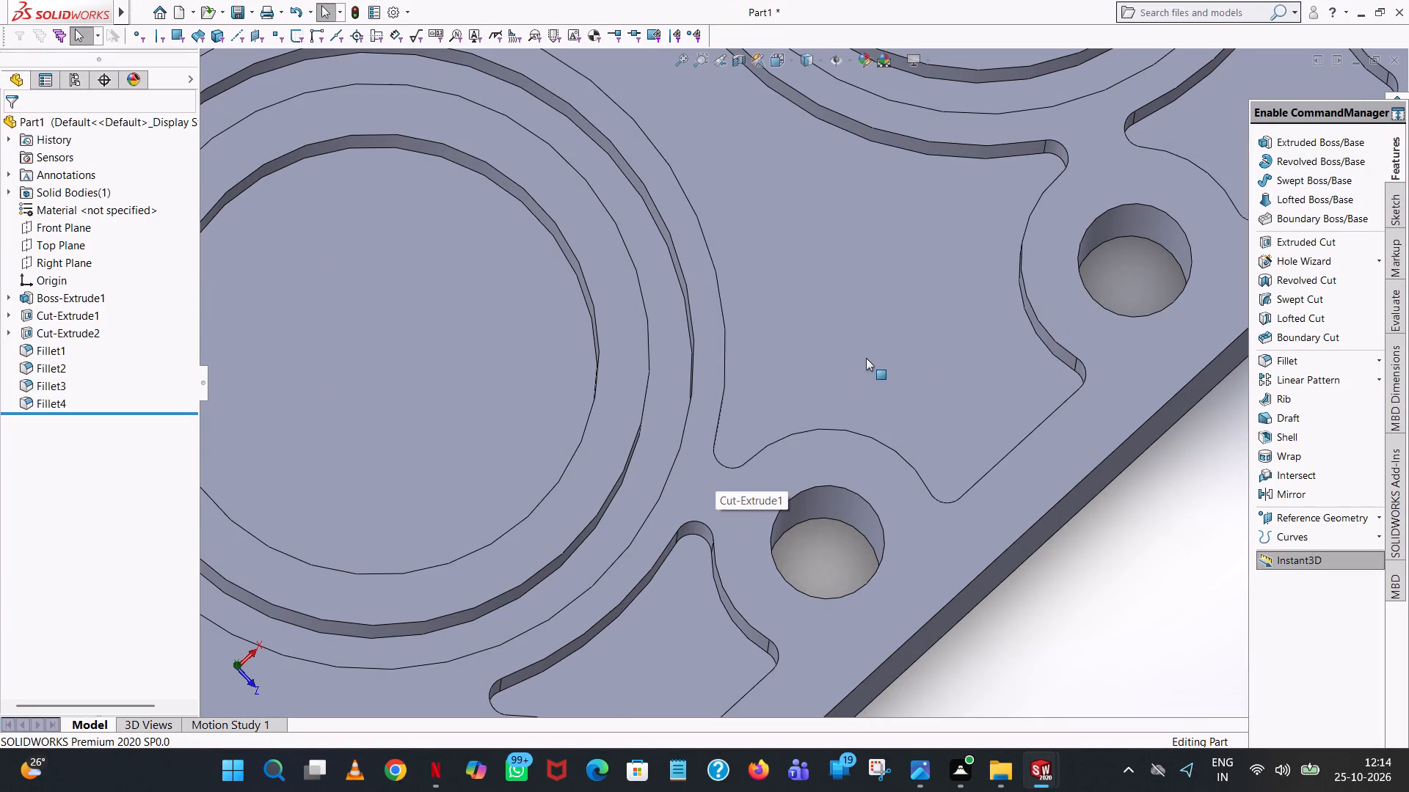
right_click(866, 358)
click(987, 310)
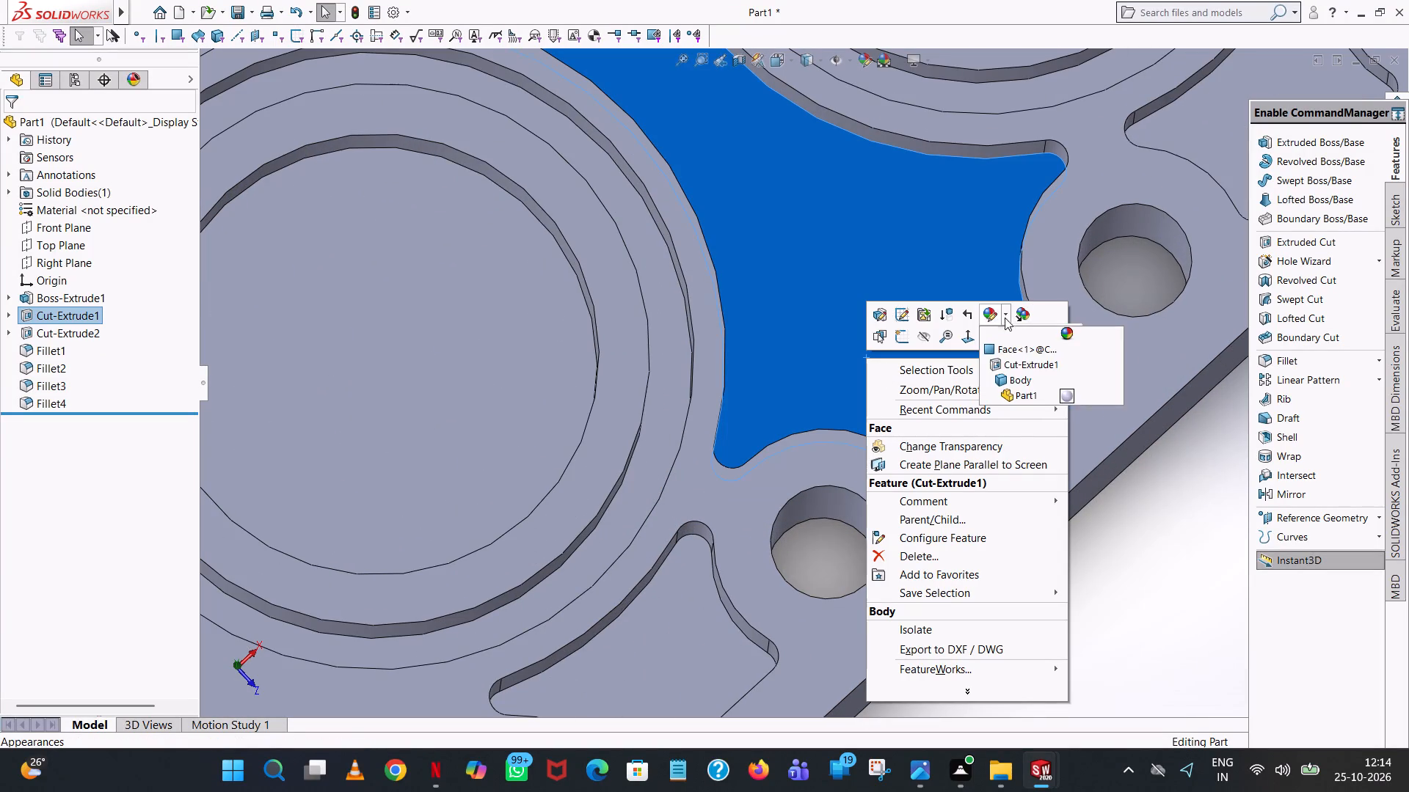
click(994, 317)
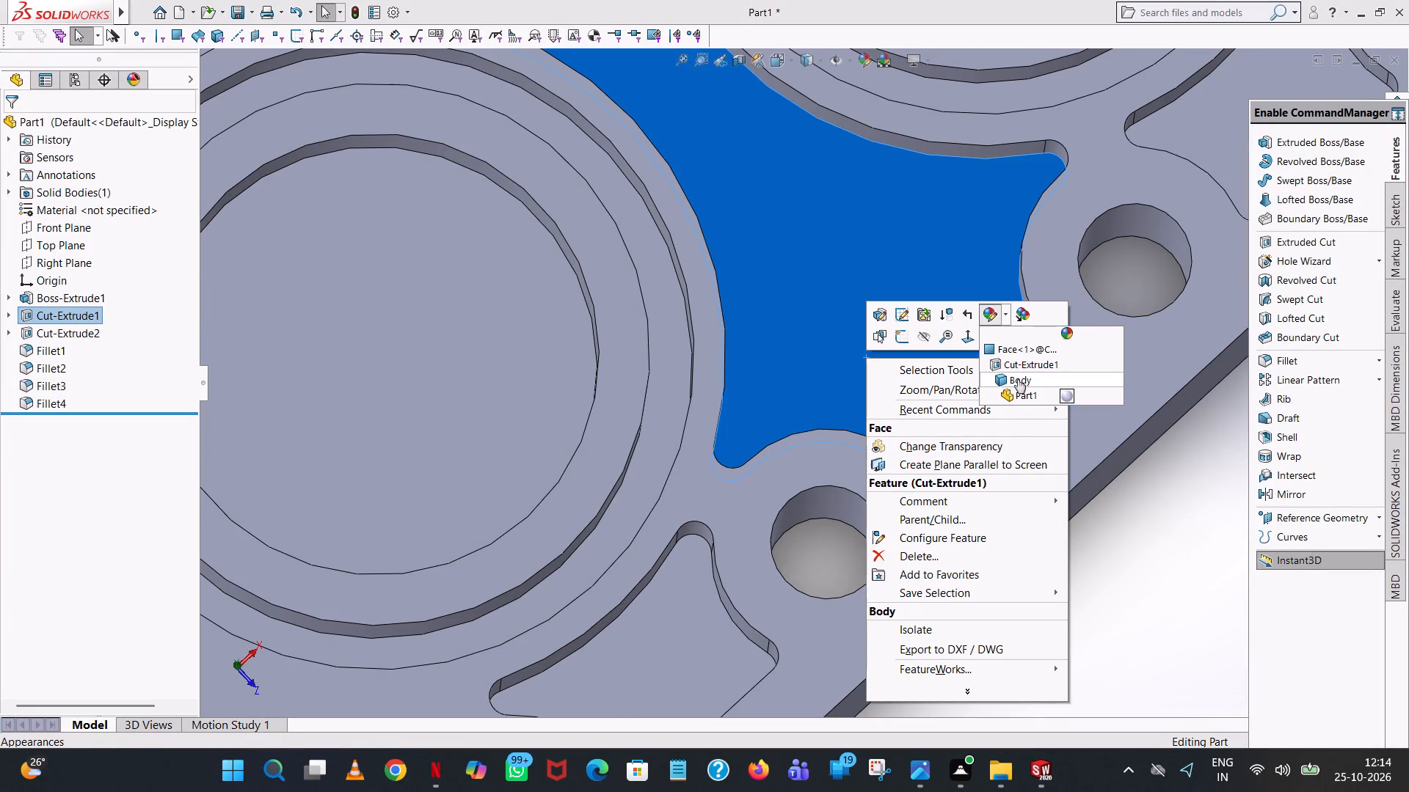
click(1018, 379)
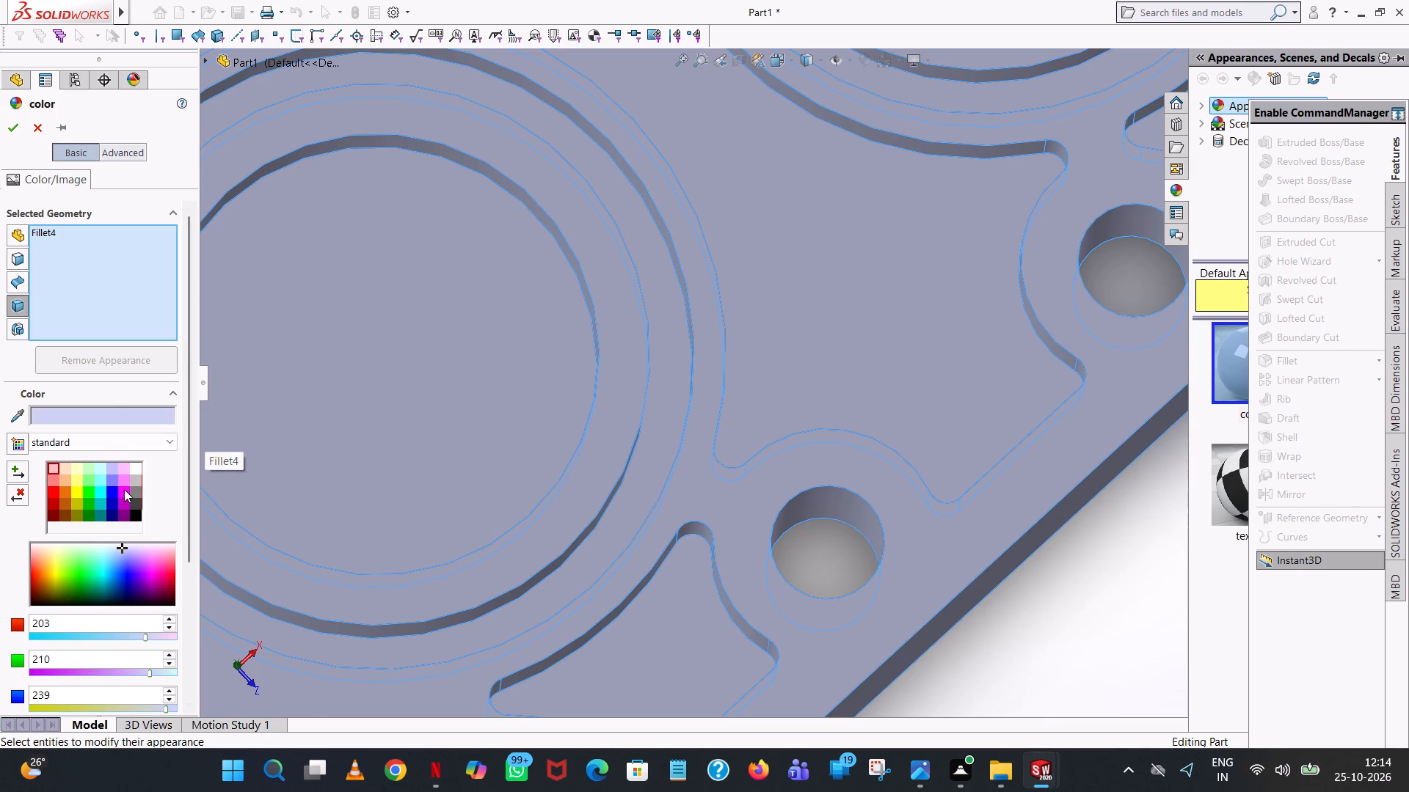
click(136, 490)
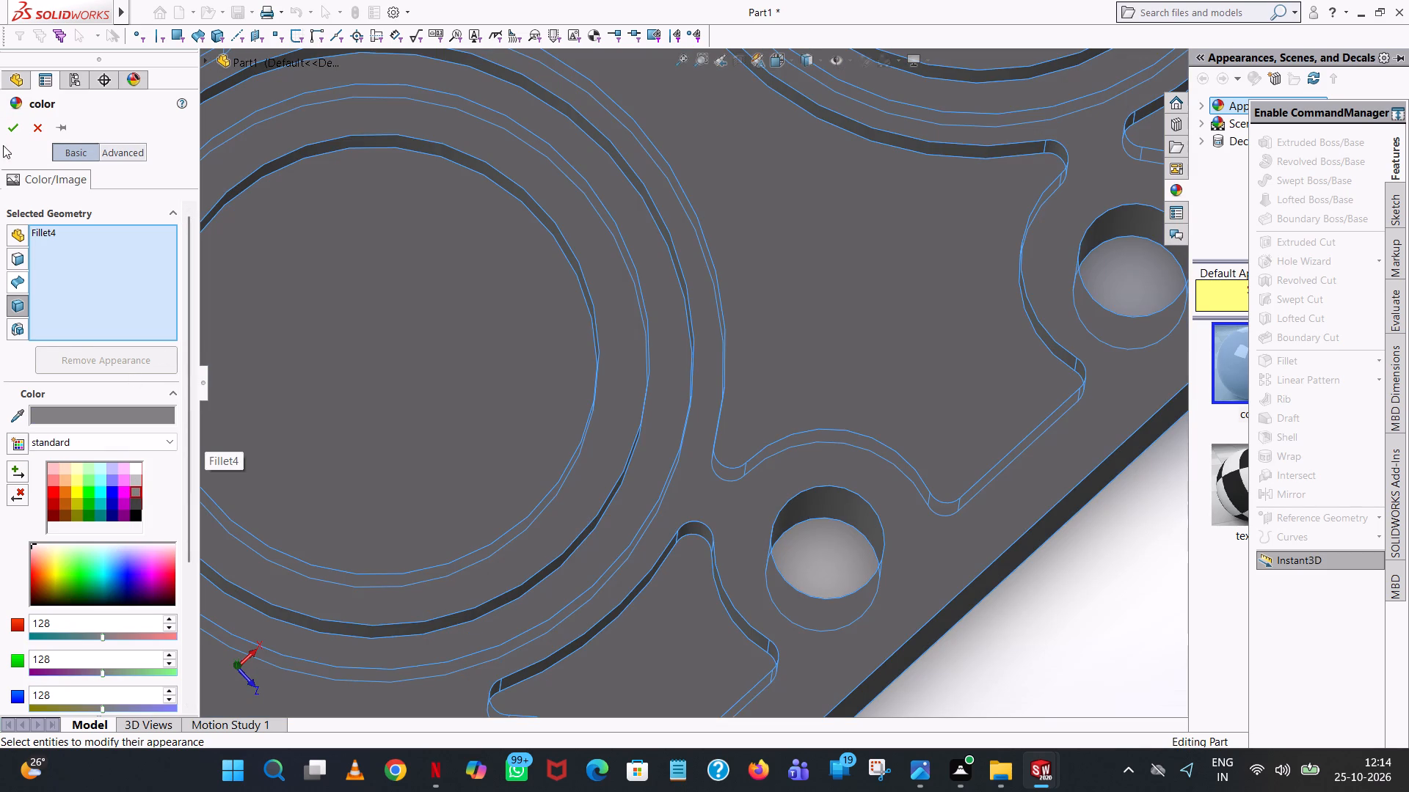
click(13, 131)
Start a white face appearance (RGB 255, 255, 255) covering the positive-X bore's floor and wall and the faces of its surrounding circular groove.
scroll(740, 338, up, 8)
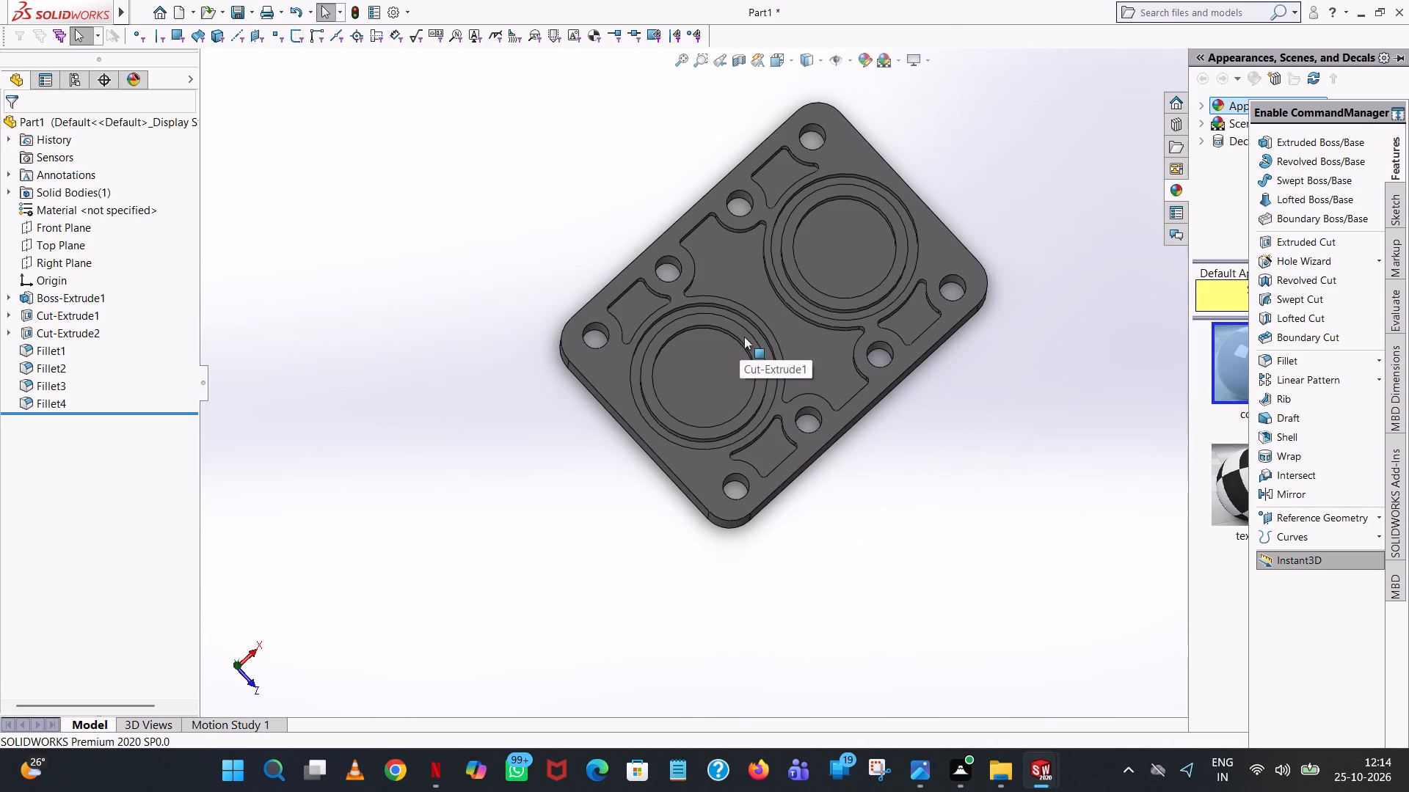
middle_drag(899, 471, 878, 394)
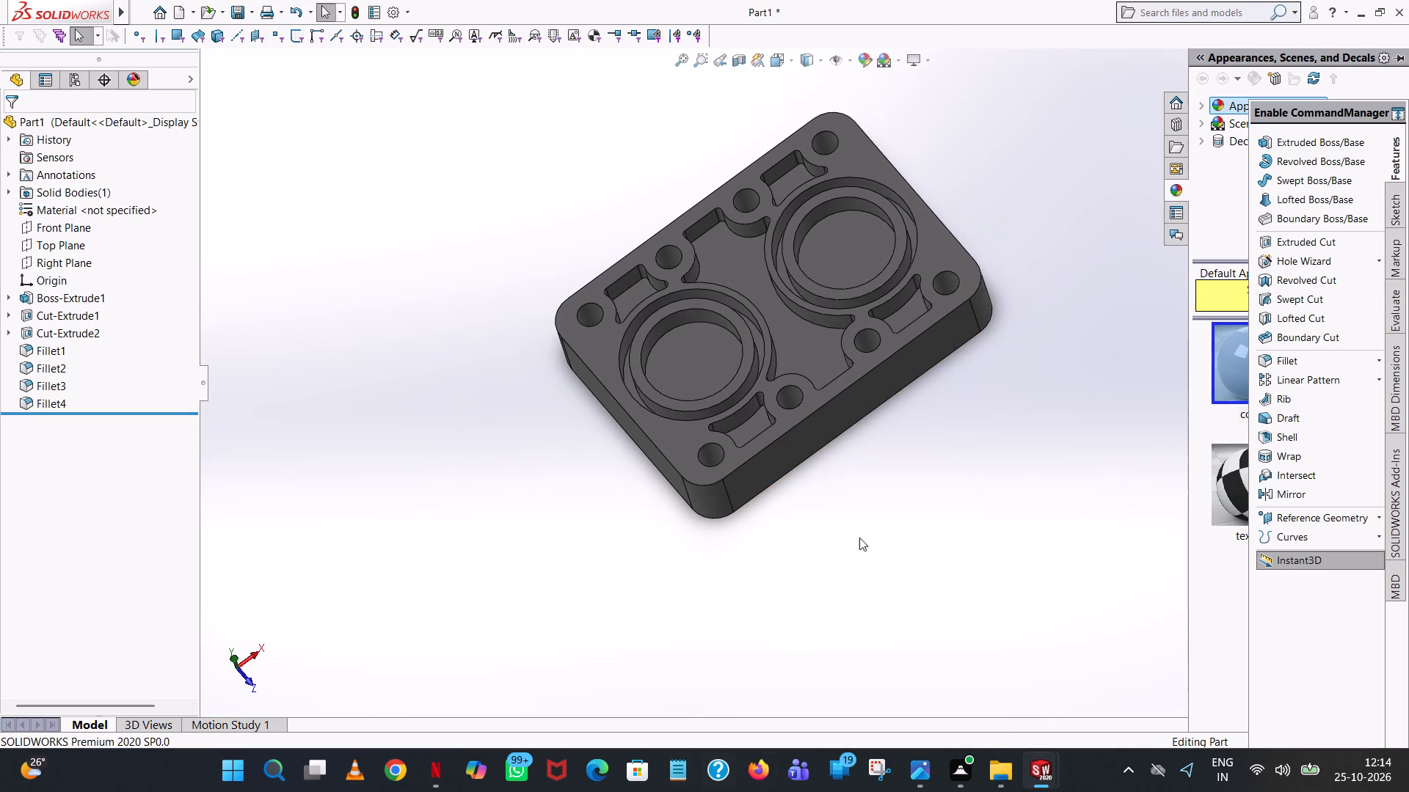
scroll(845, 227, down, 8)
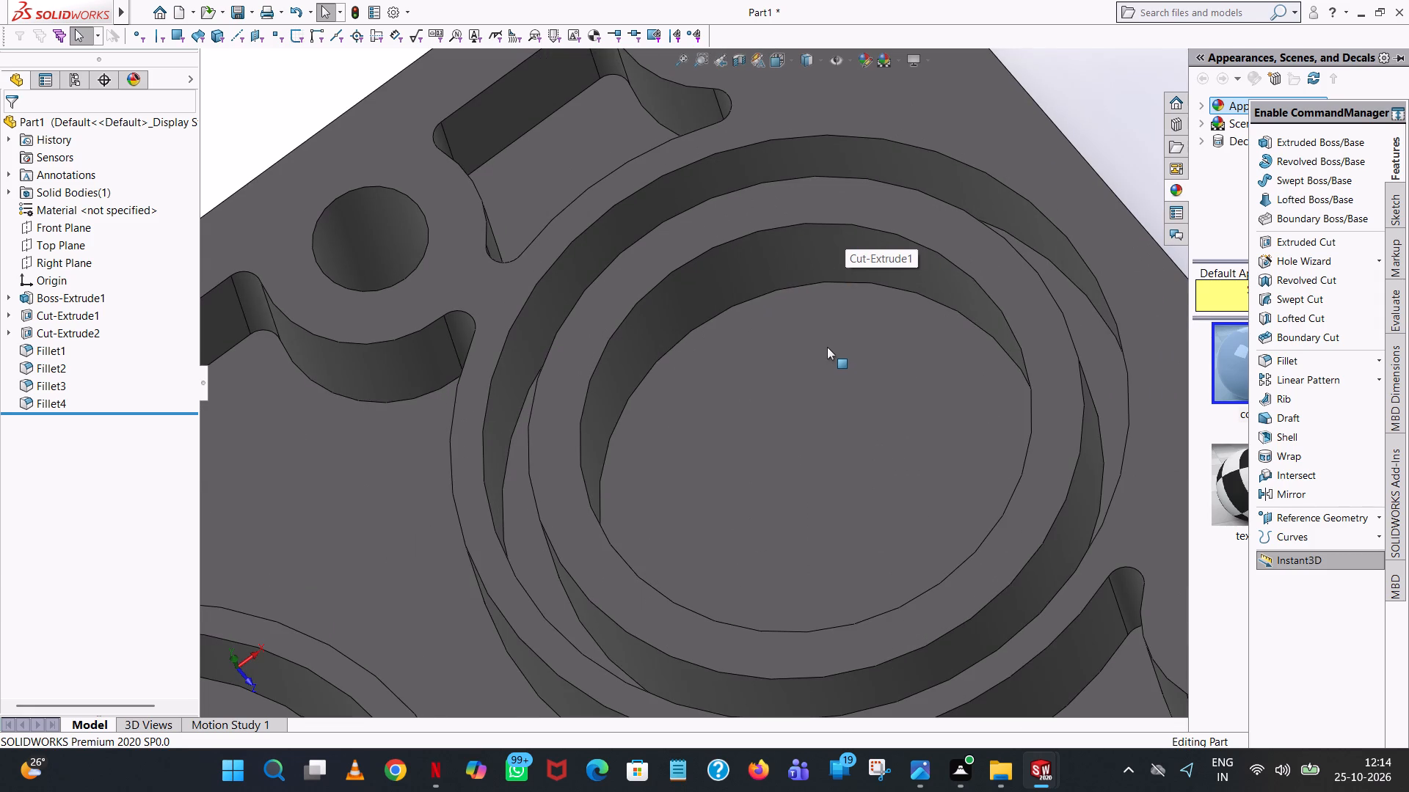
right_click(827, 347)
click(945, 304)
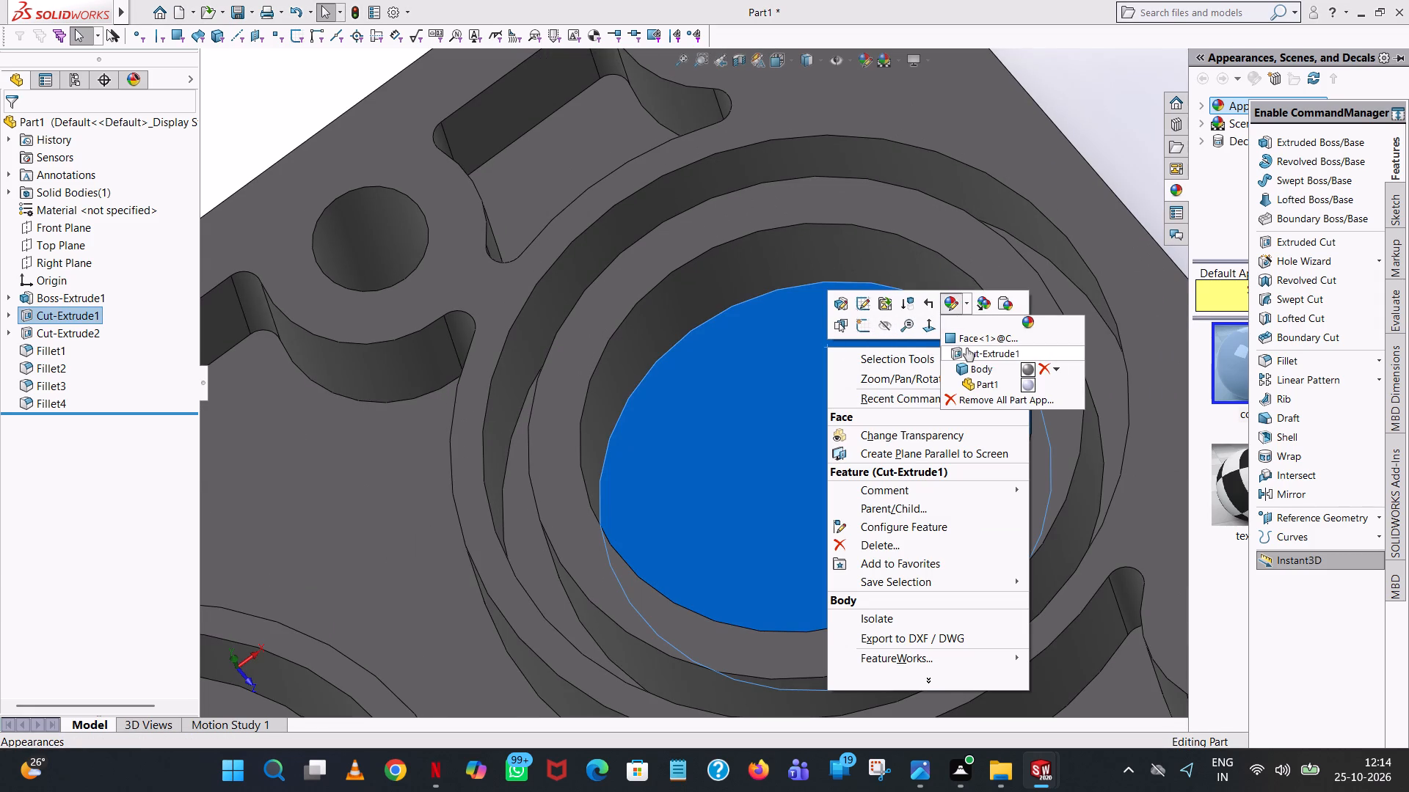
click(968, 339)
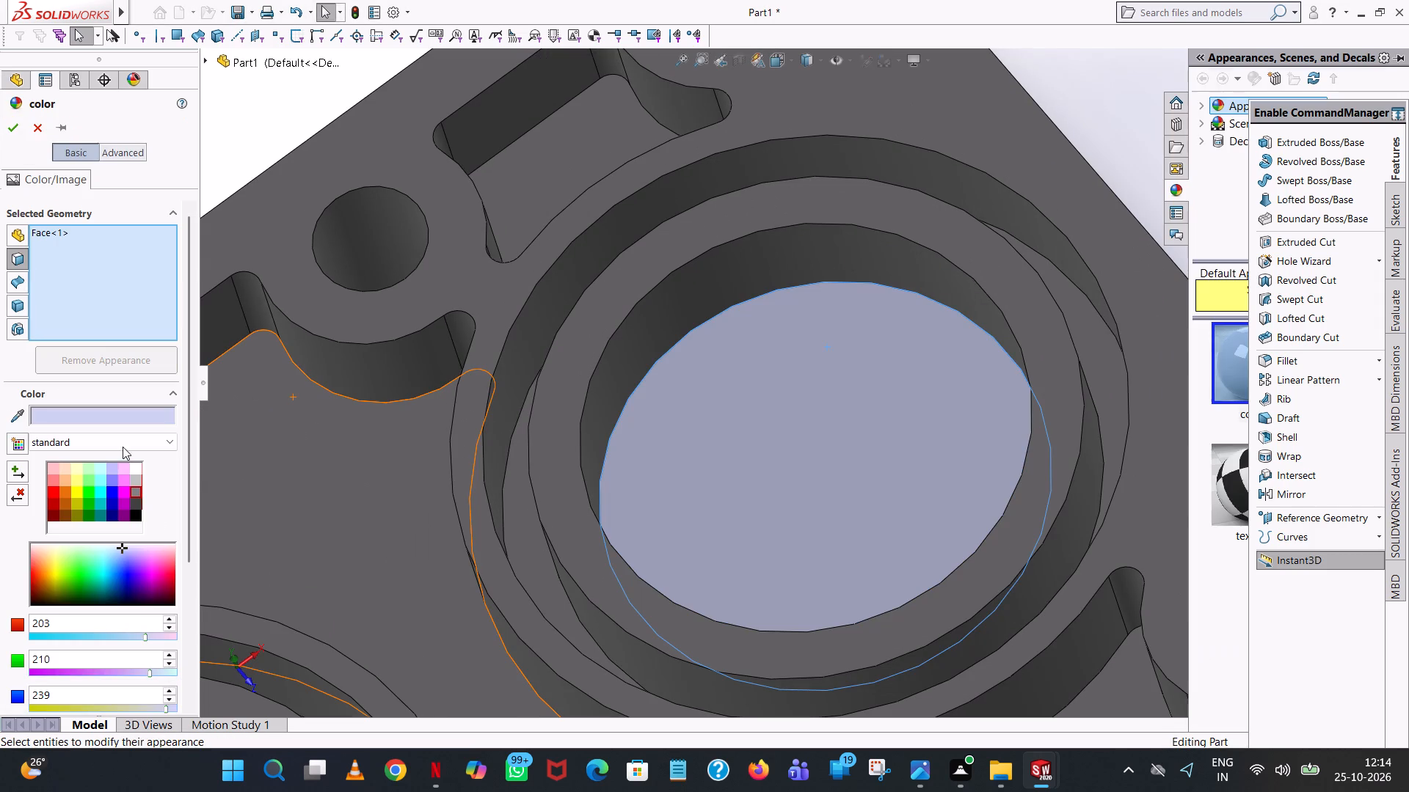
click(137, 469)
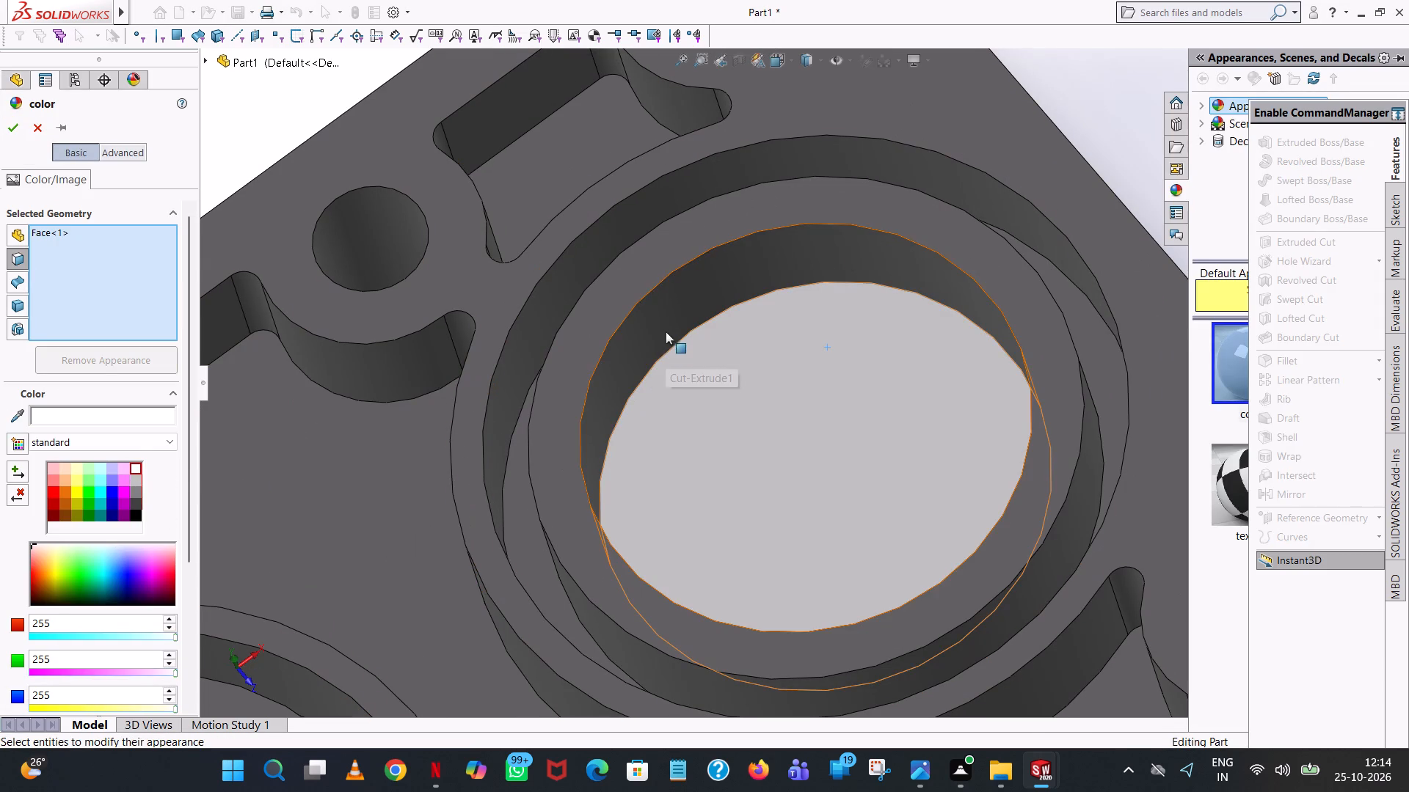
click(666, 325)
scroll(666, 323, up, 3)
scroll(686, 474, down, 5)
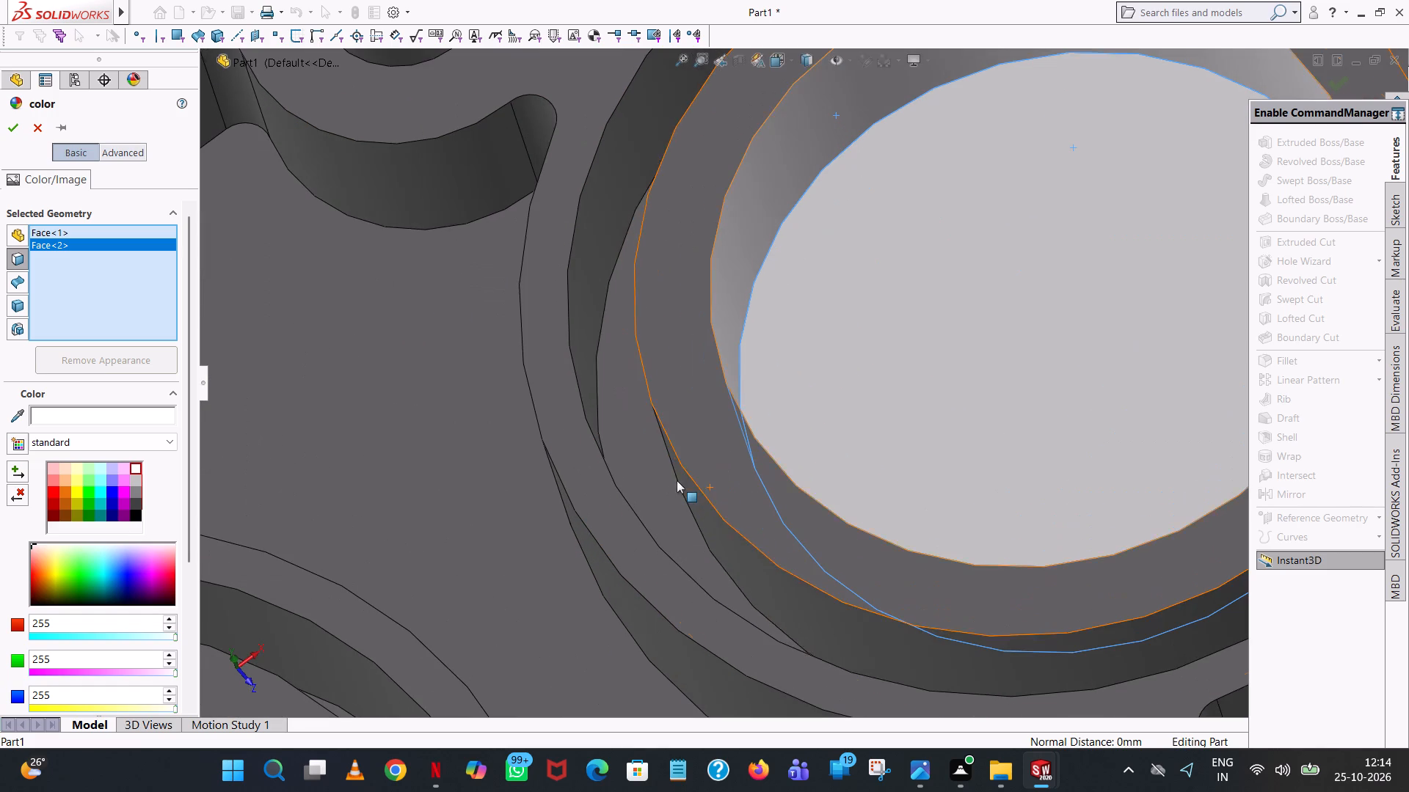
click(644, 459)
click(588, 364)
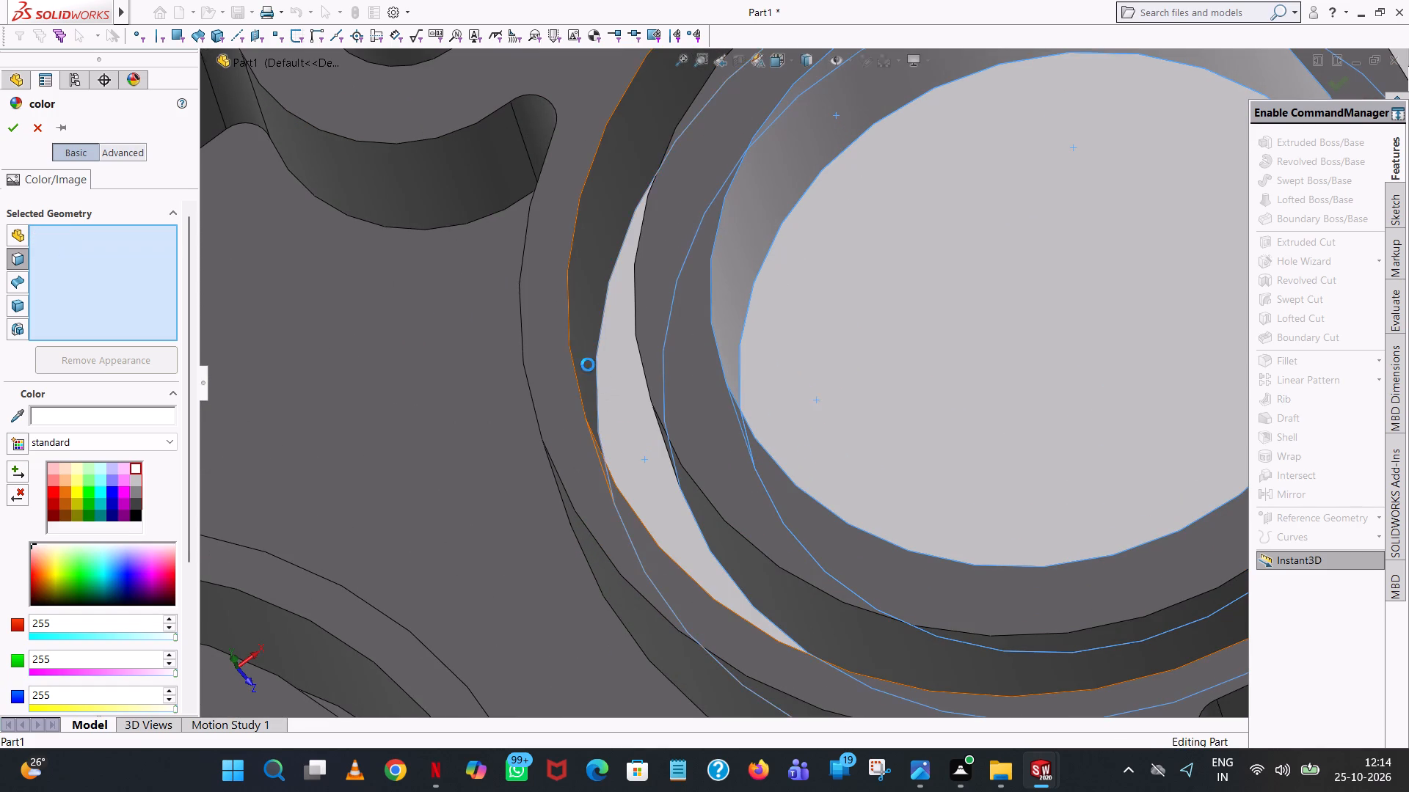
scroll(594, 362, up, 6)
scroll(1005, 417, down, 5)
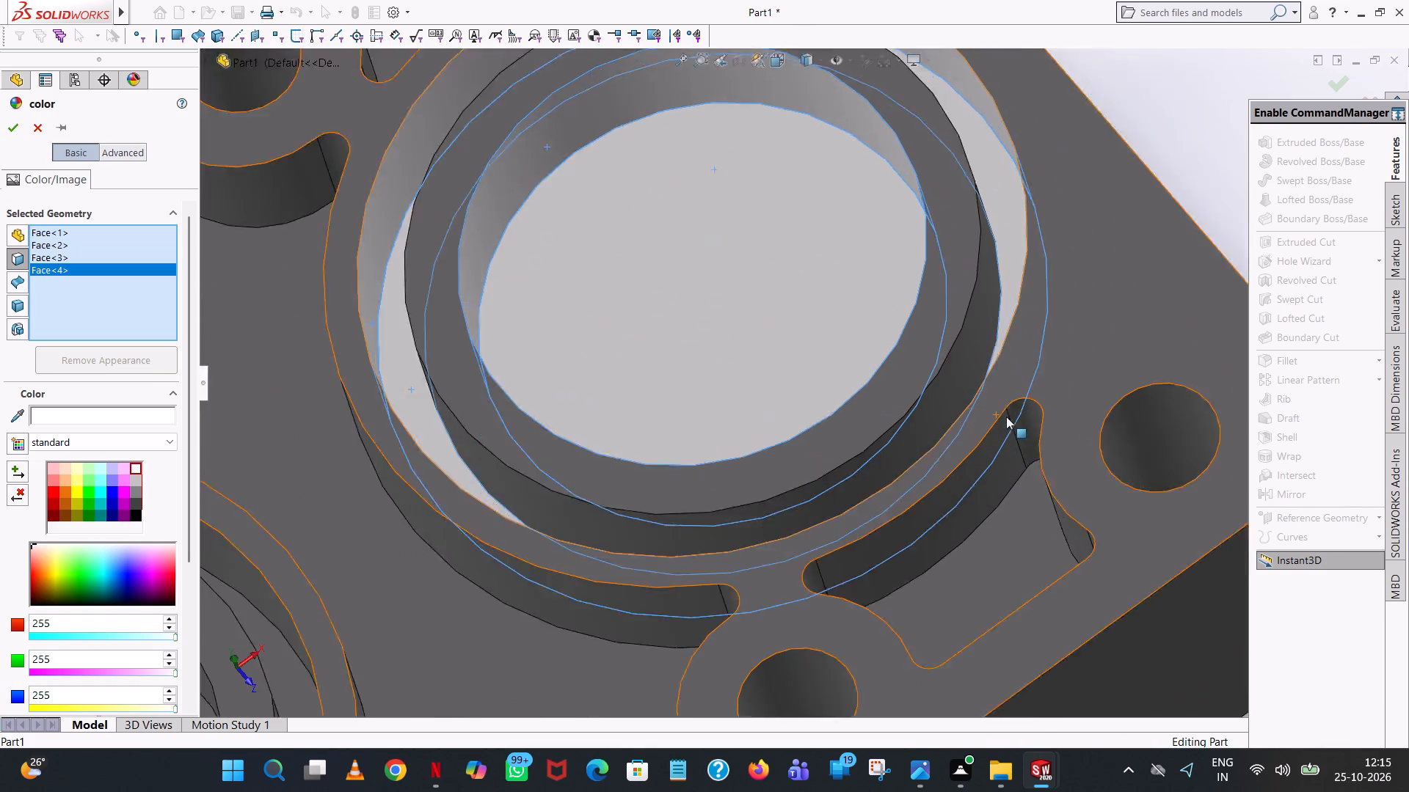
scroll(1006, 417, down, 2)
click(927, 278)
scroll(925, 278, up, 11)
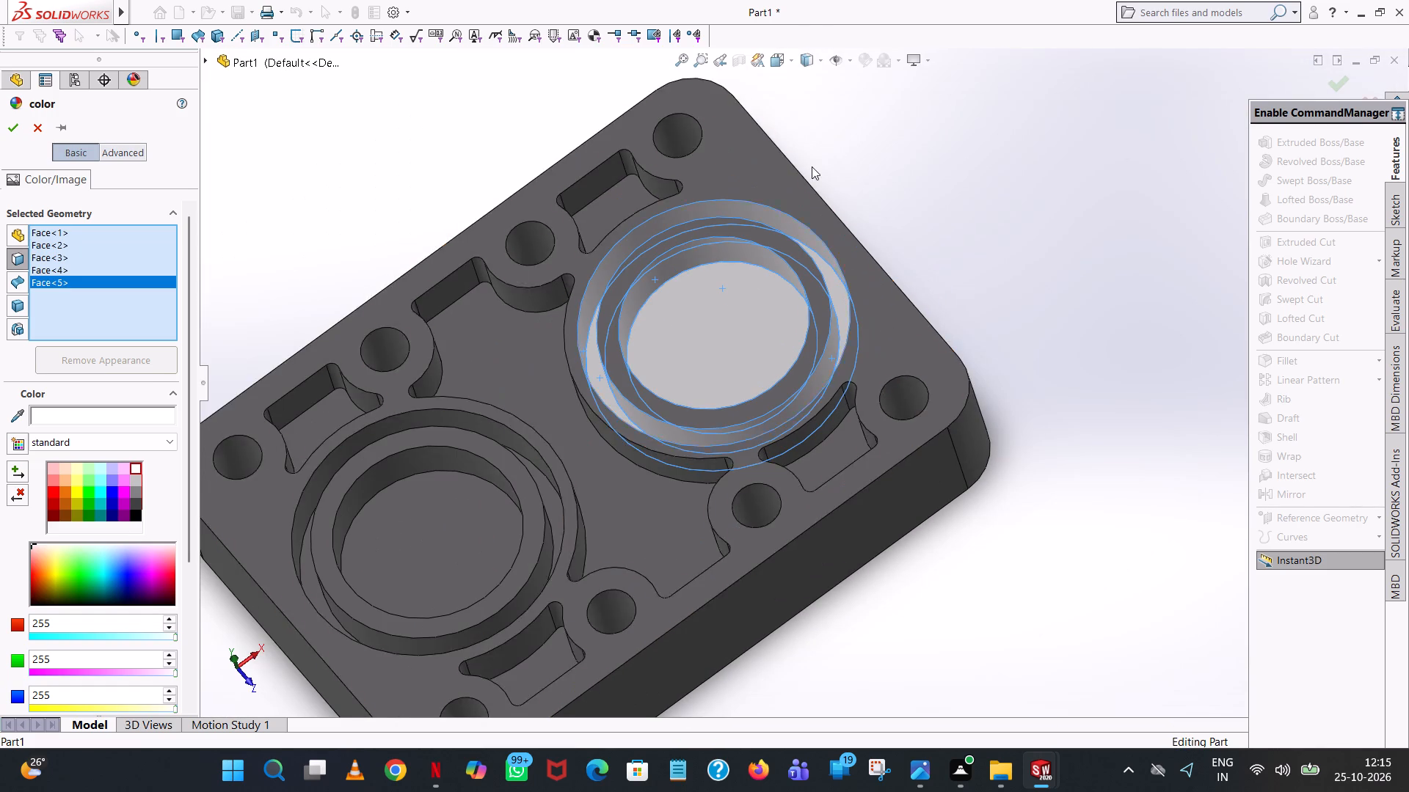
Add the negative-X bore's floor and wall and its surrounding groove faces to the white appearance.
click(389, 550)
click(380, 473)
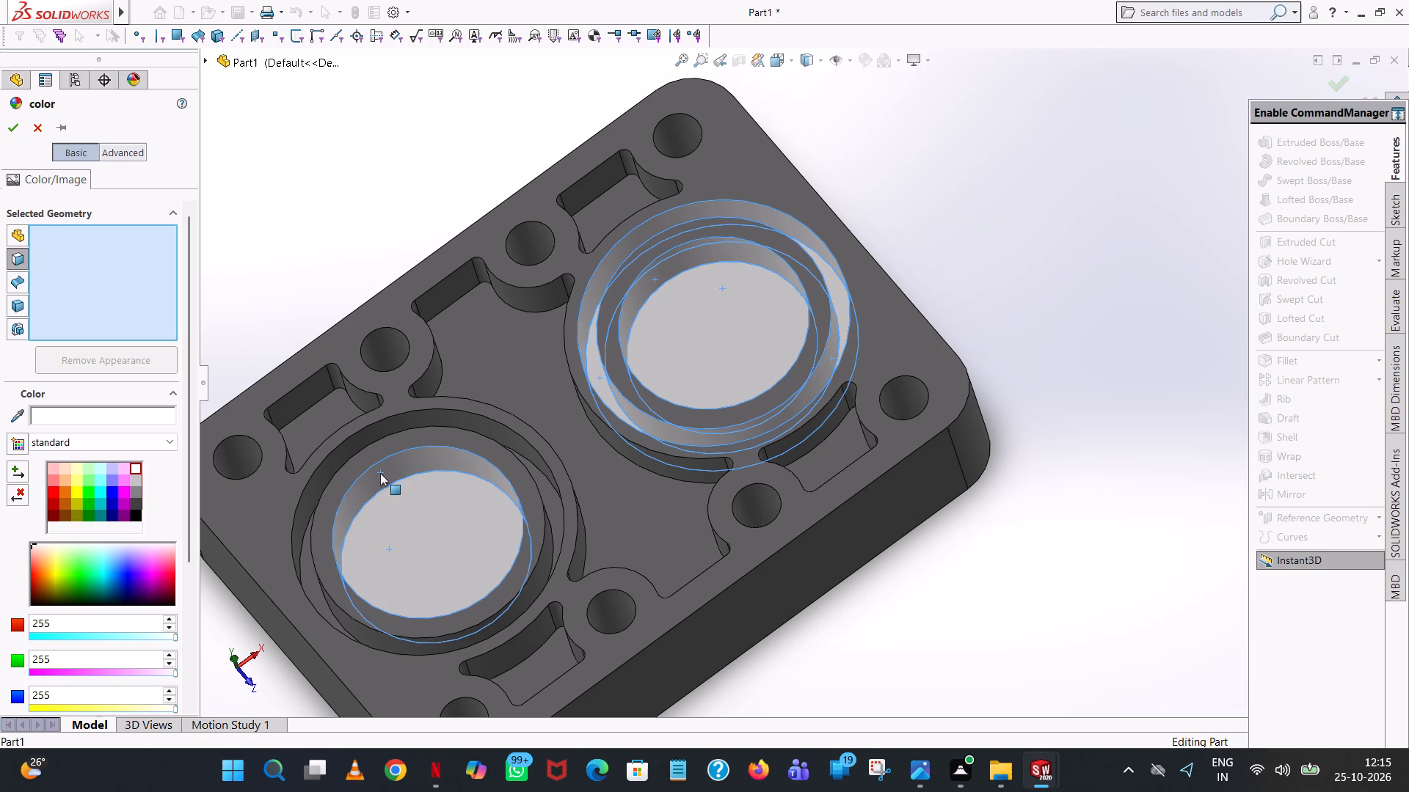
middle_drag(420, 536, 453, 607)
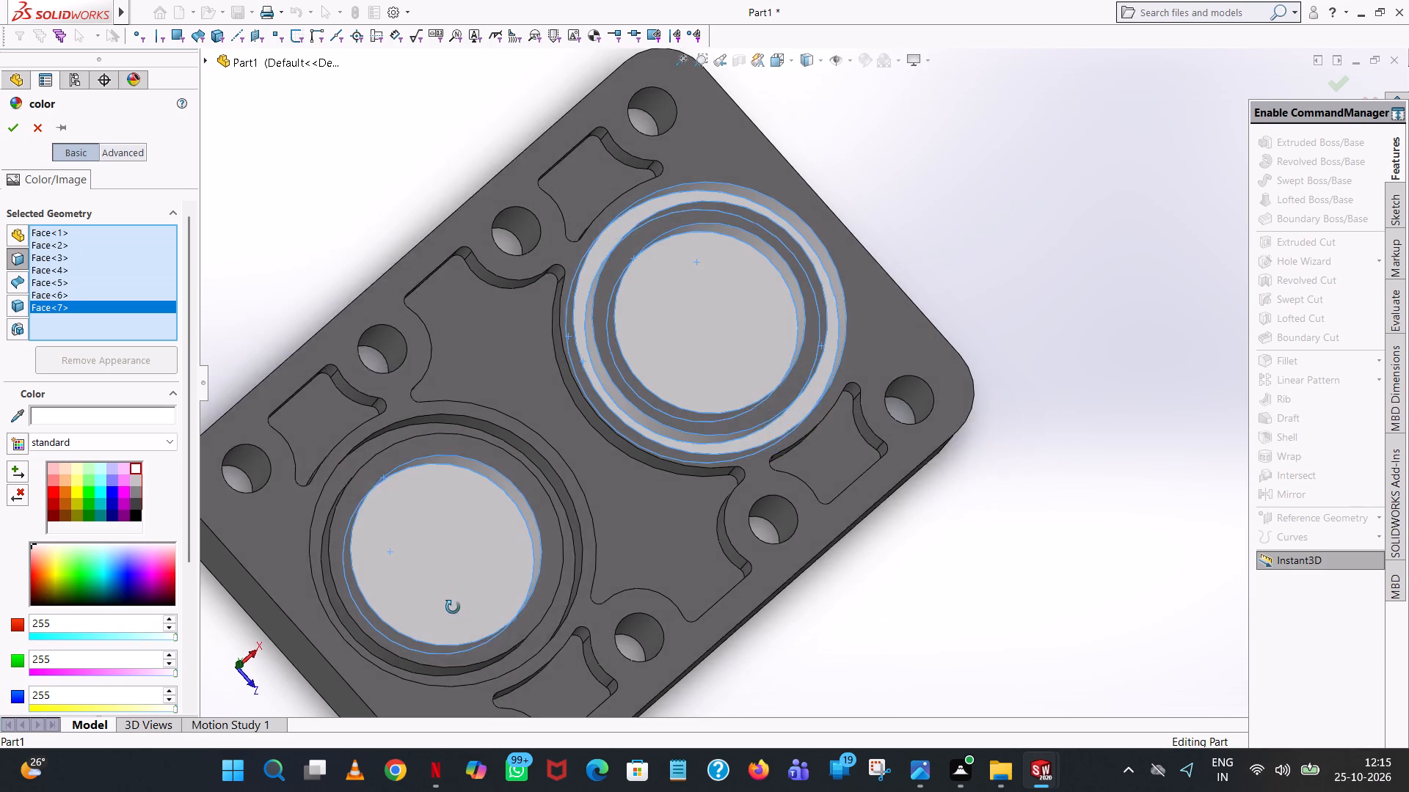
middle_drag(453, 607, 454, 609)
scroll(341, 490, down, 6)
click(549, 445)
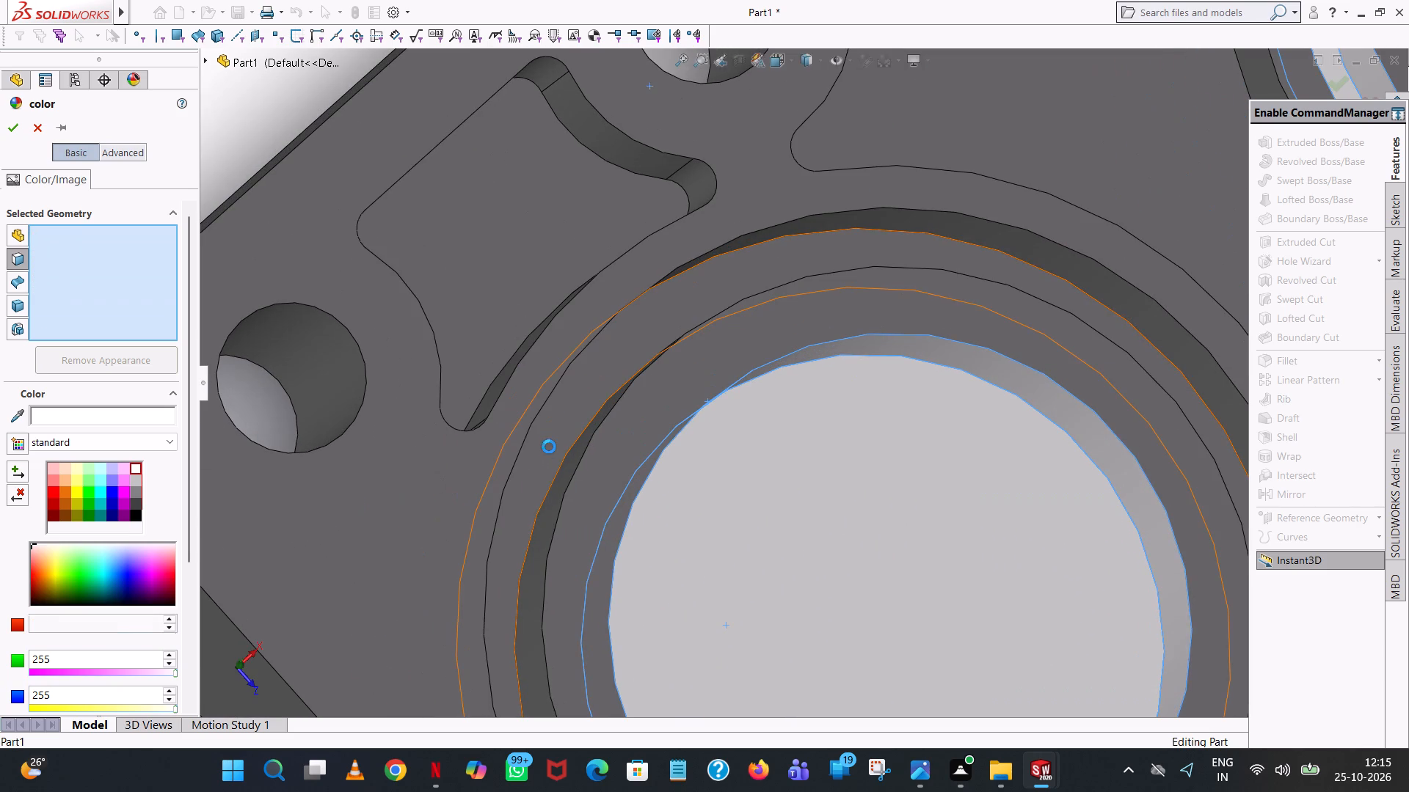
middle_drag(536, 445, 503, 419)
click(495, 408)
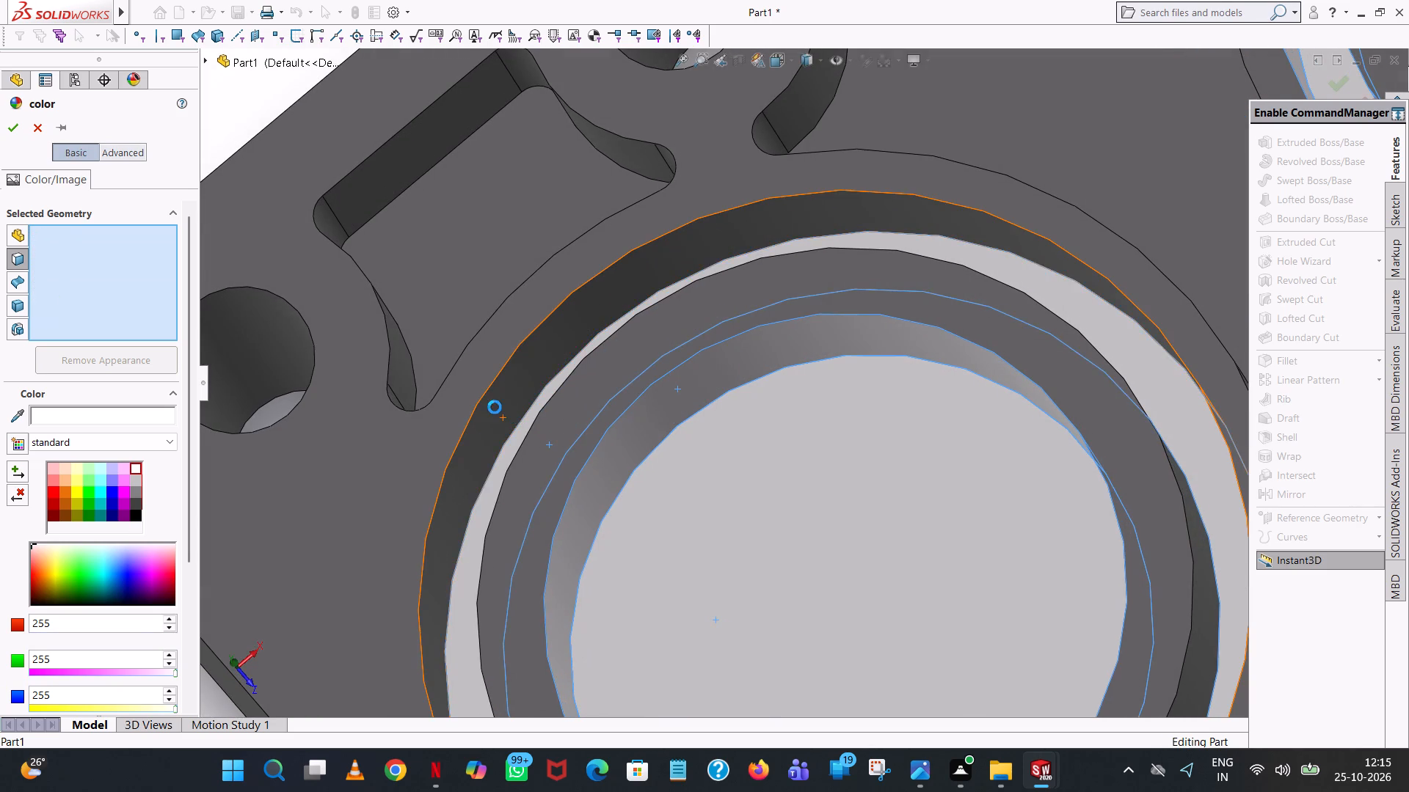
middle_drag(504, 422, 562, 521)
click(572, 475)
Add the inner walls of all eight 18 mm holes to the white appearance.
scroll(732, 458, up, 8)
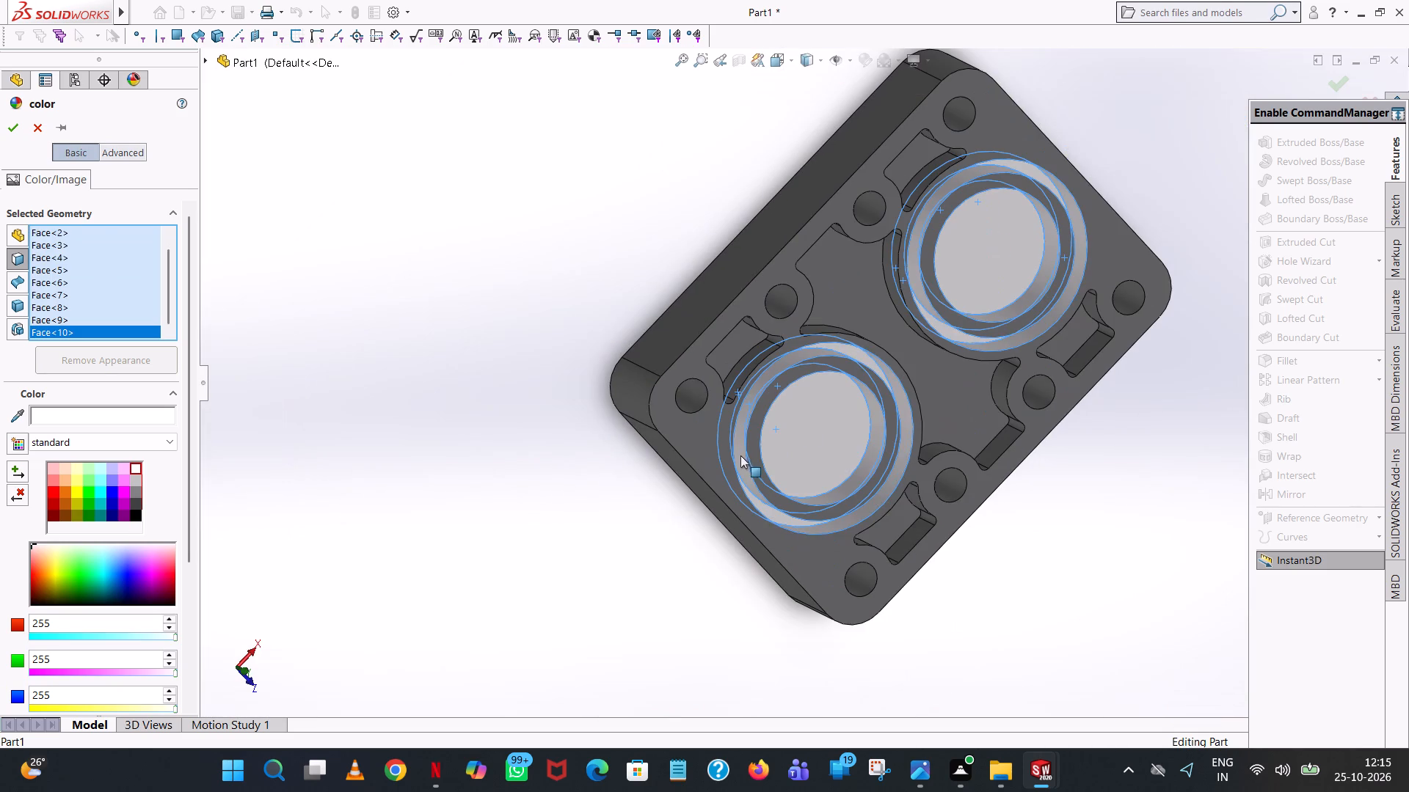
scroll(968, 282, down, 4)
middle_drag(968, 282, 987, 282)
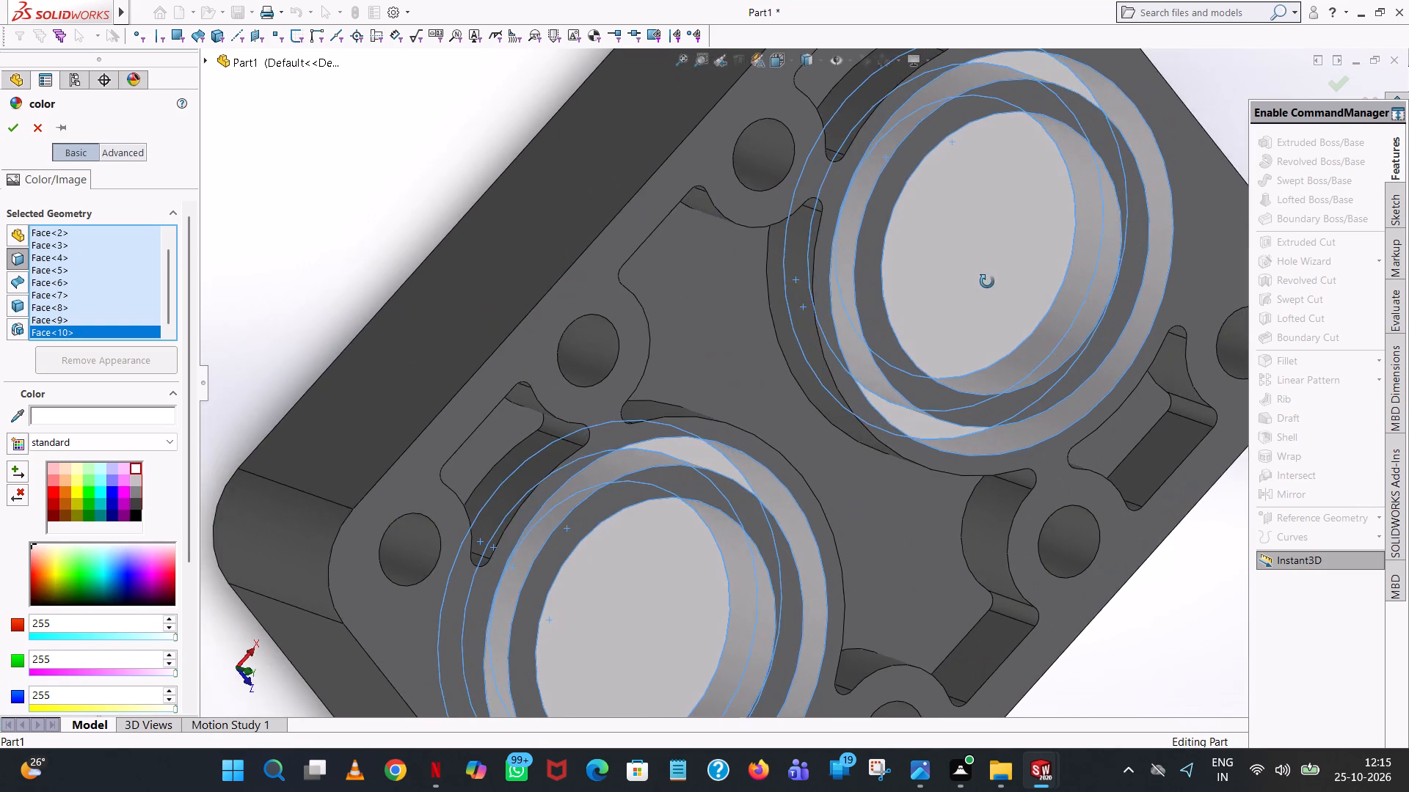
middle_drag(987, 282, 903, 252)
scroll(903, 252, up, 5)
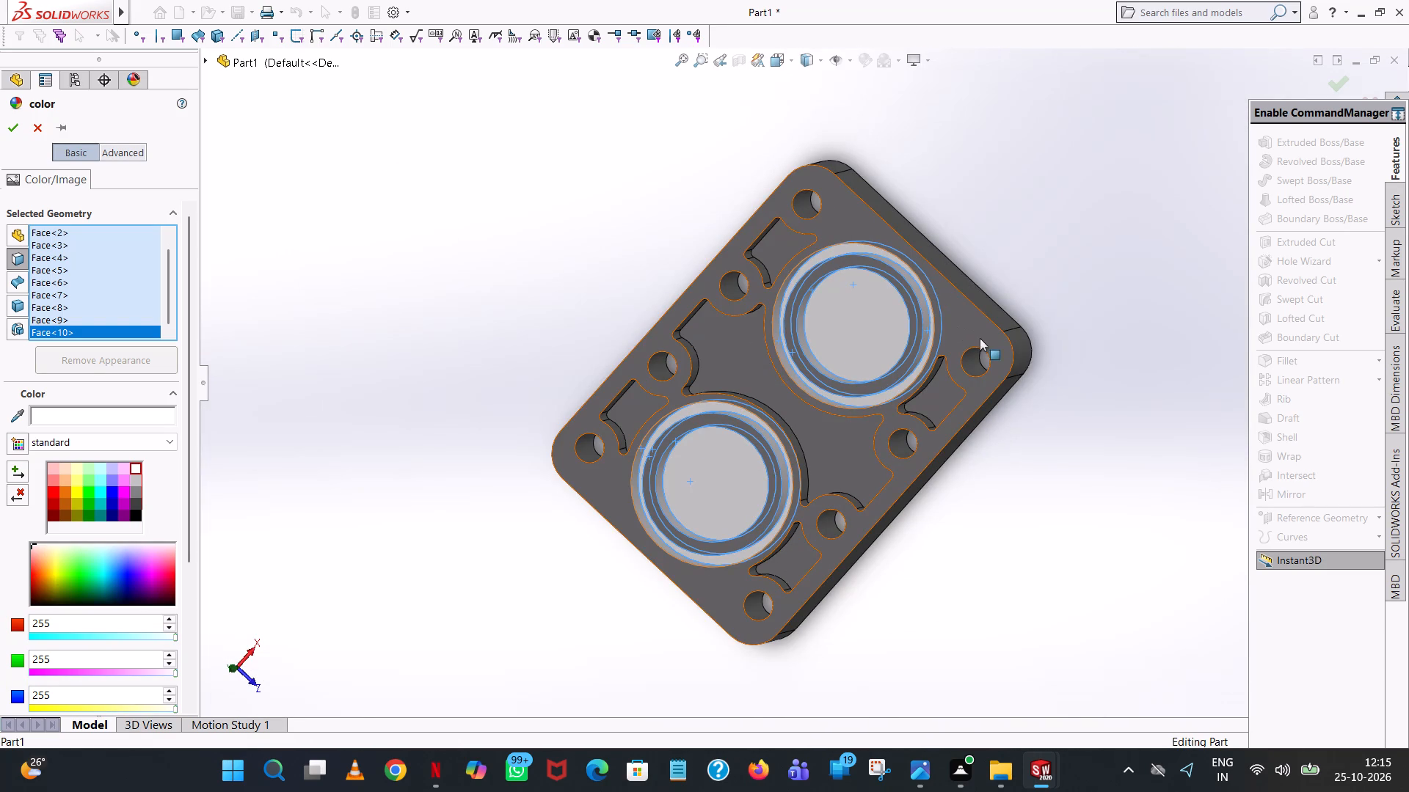
click(971, 355)
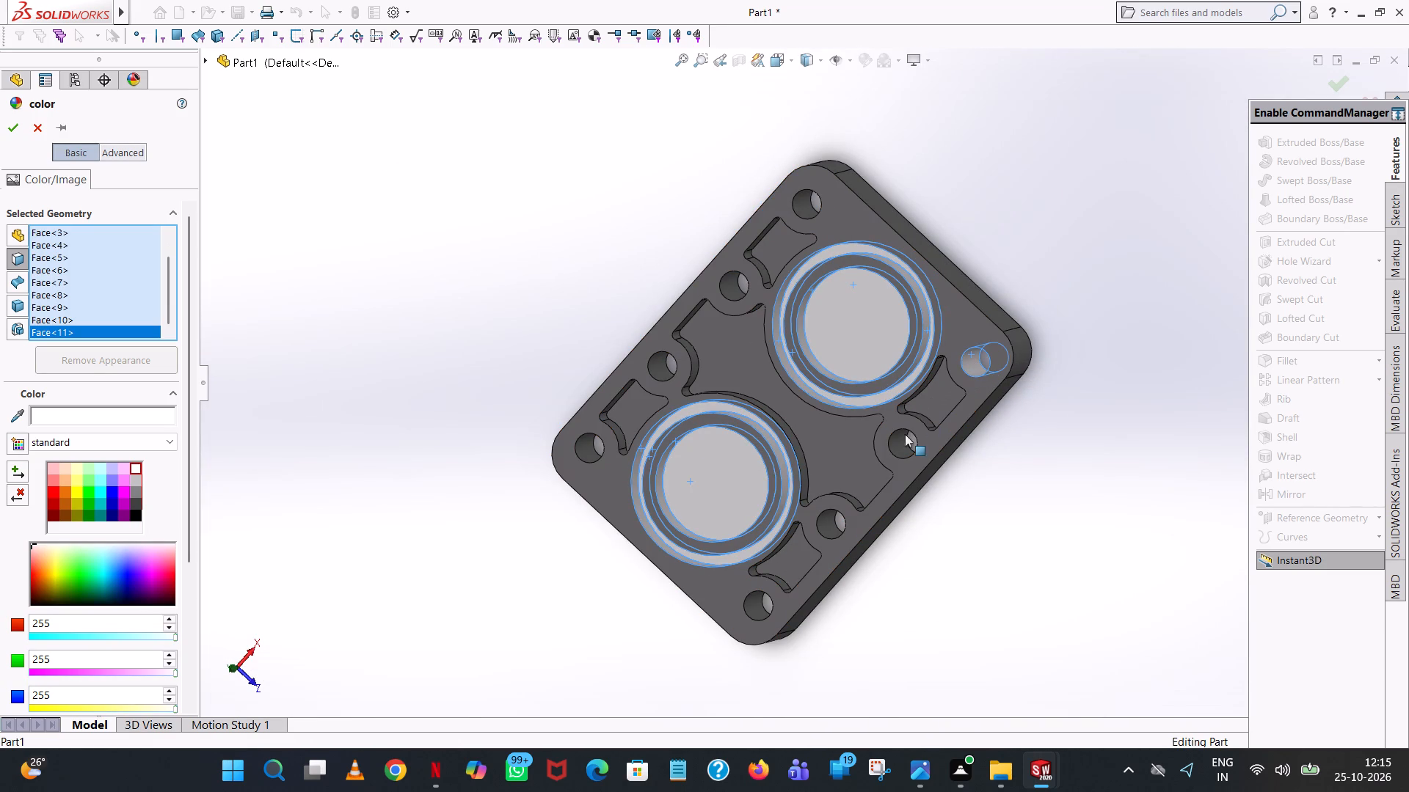
click(901, 446)
click(829, 521)
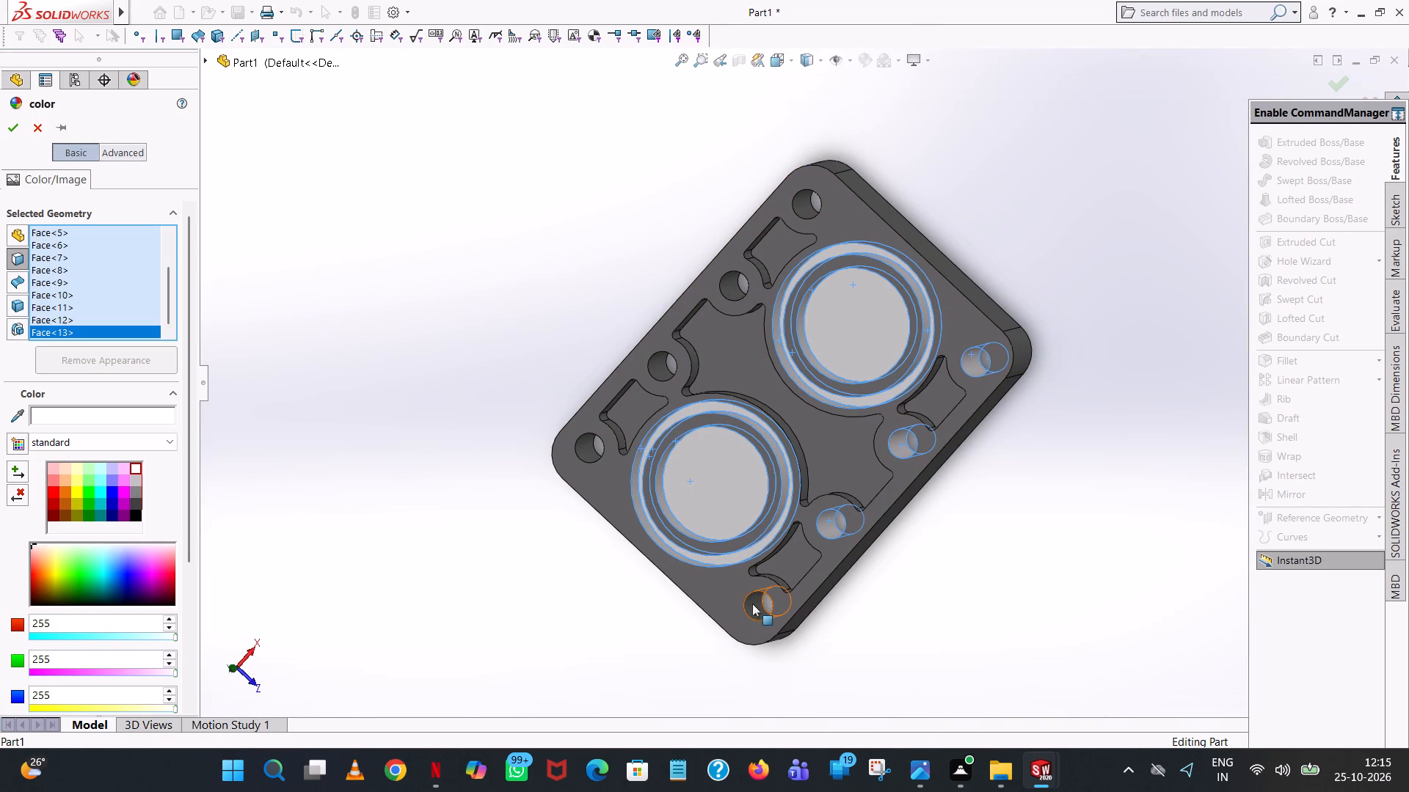
click(752, 604)
click(586, 442)
click(663, 372)
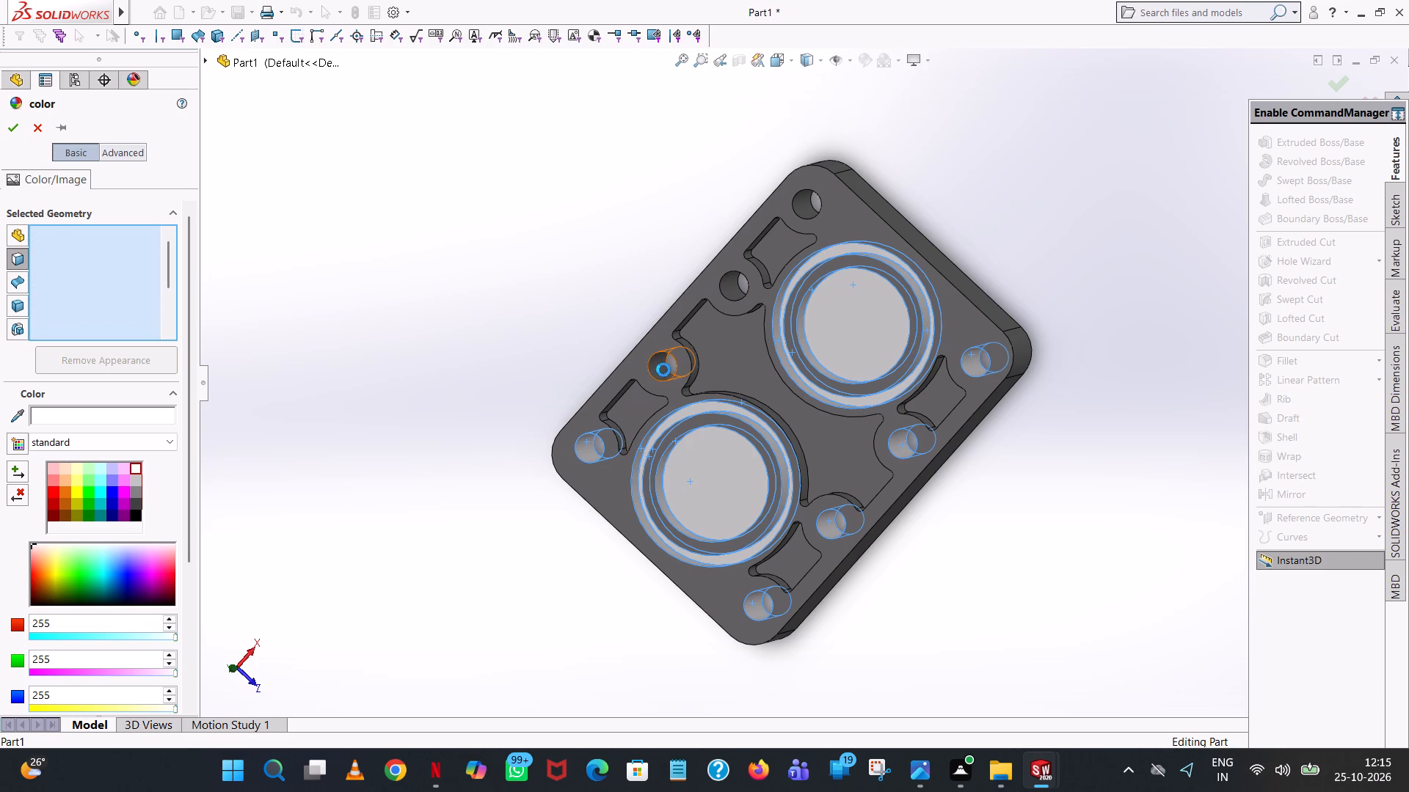
click(727, 279)
click(799, 199)
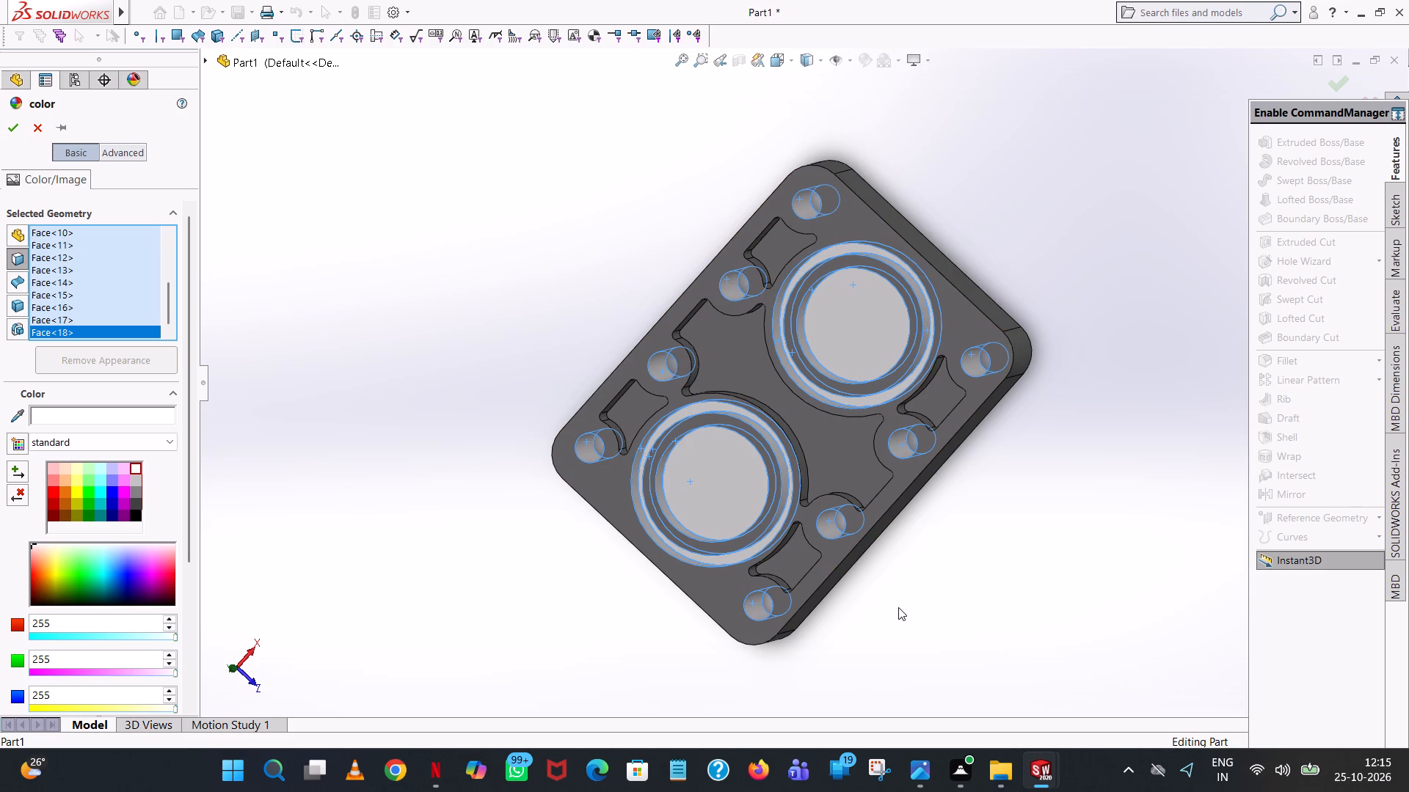
Add the central pocket's floor between the two bores to the white appearance and apply it.
middle_drag(898, 607, 886, 544)
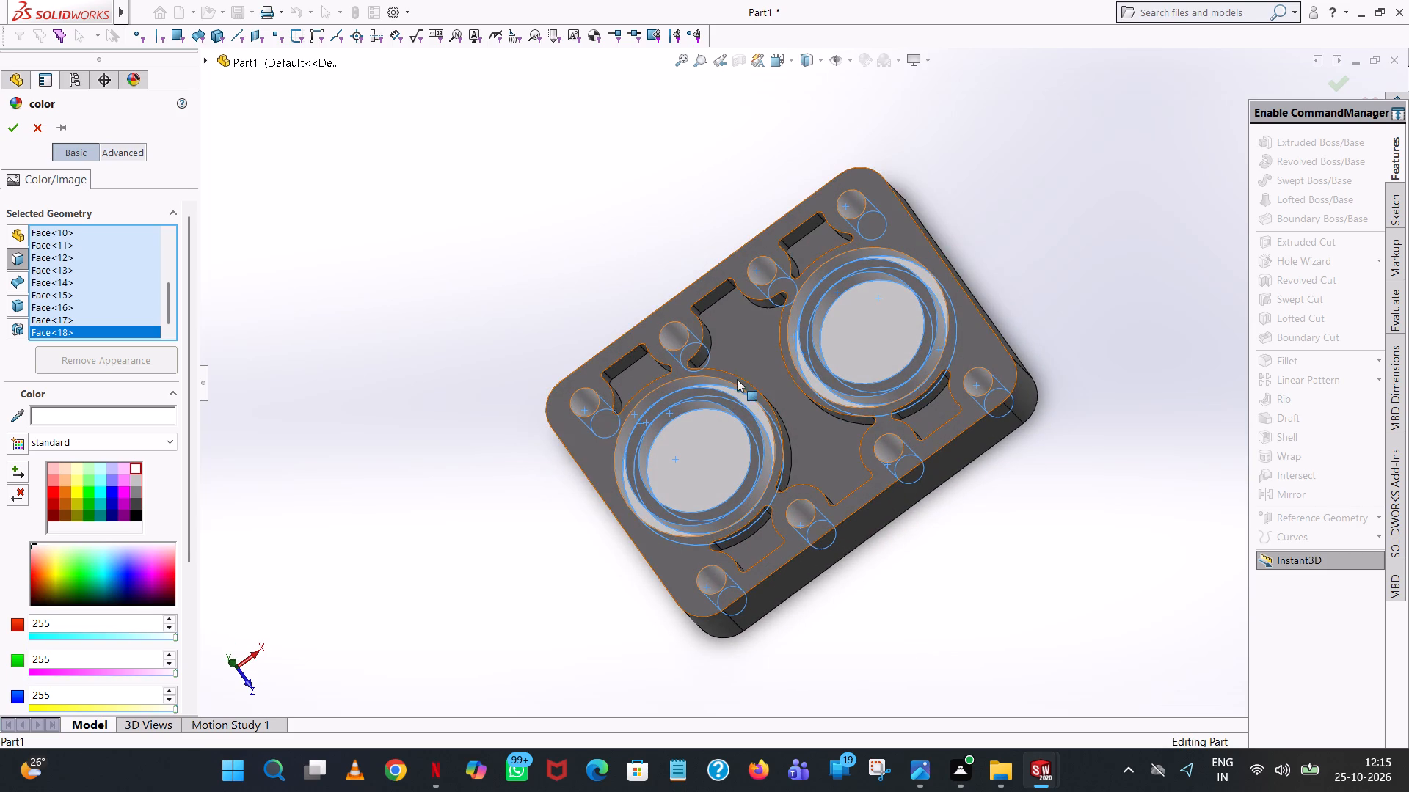
click(760, 371)
middle_drag(811, 450, 881, 296)
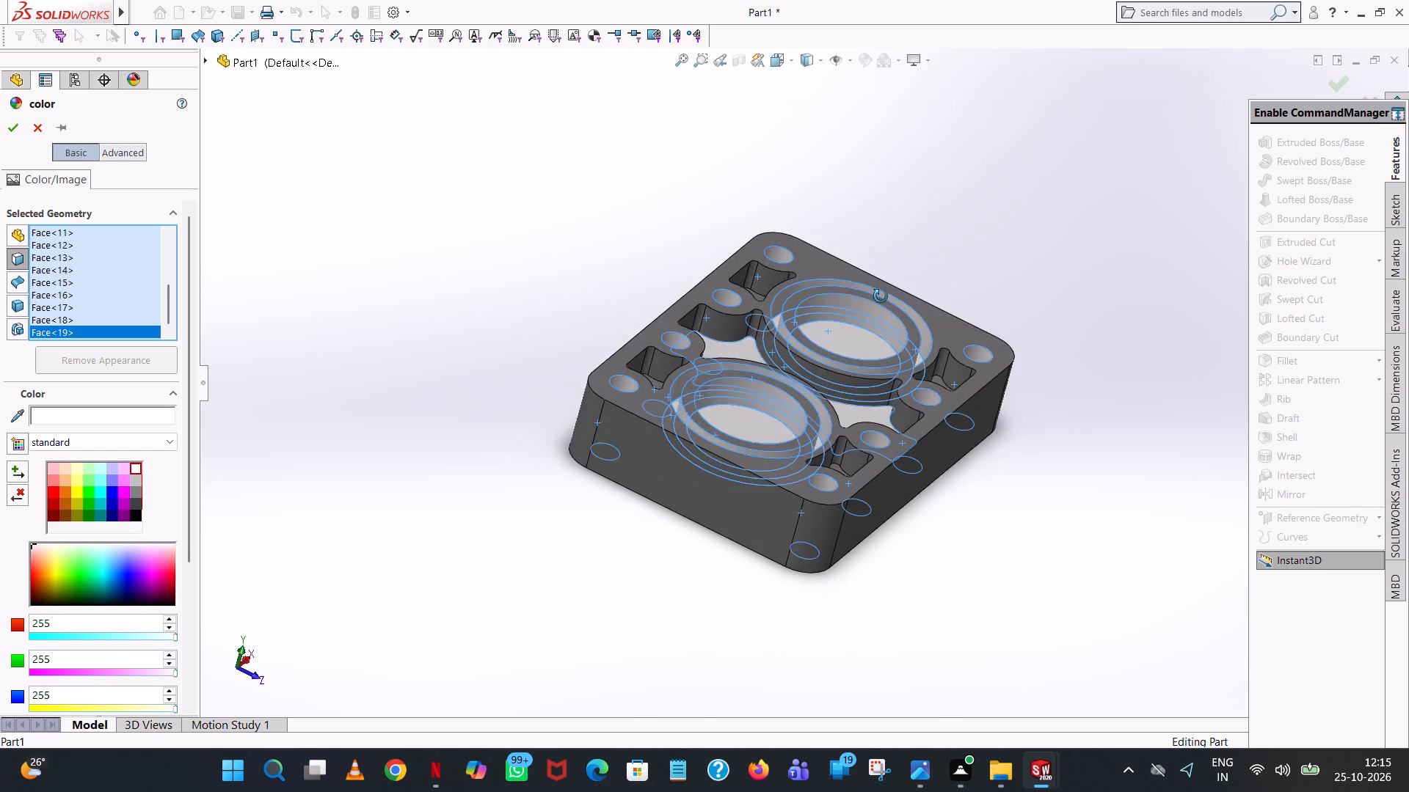
middle_drag(881, 296, 864, 467)
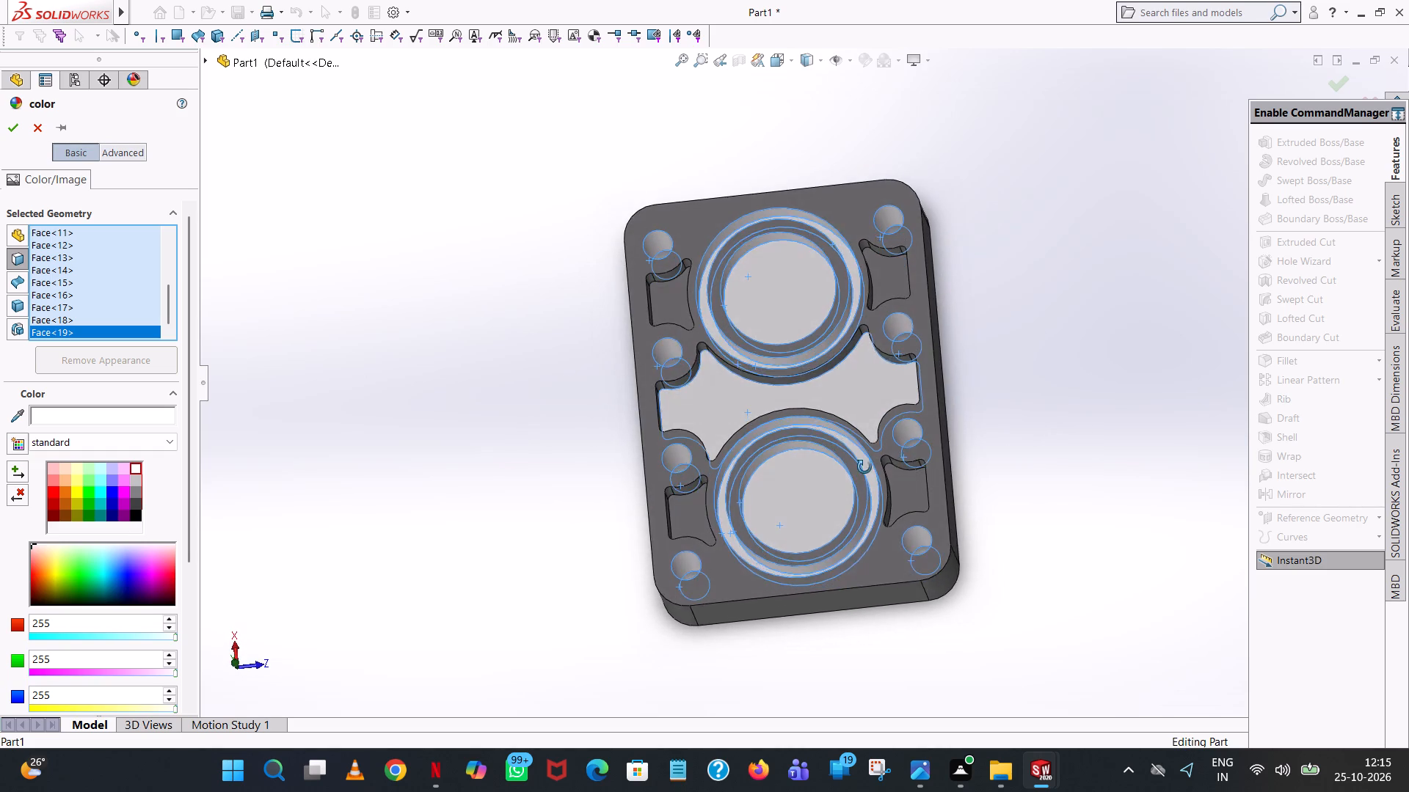
middle_drag(864, 467, 870, 506)
click(8, 122)
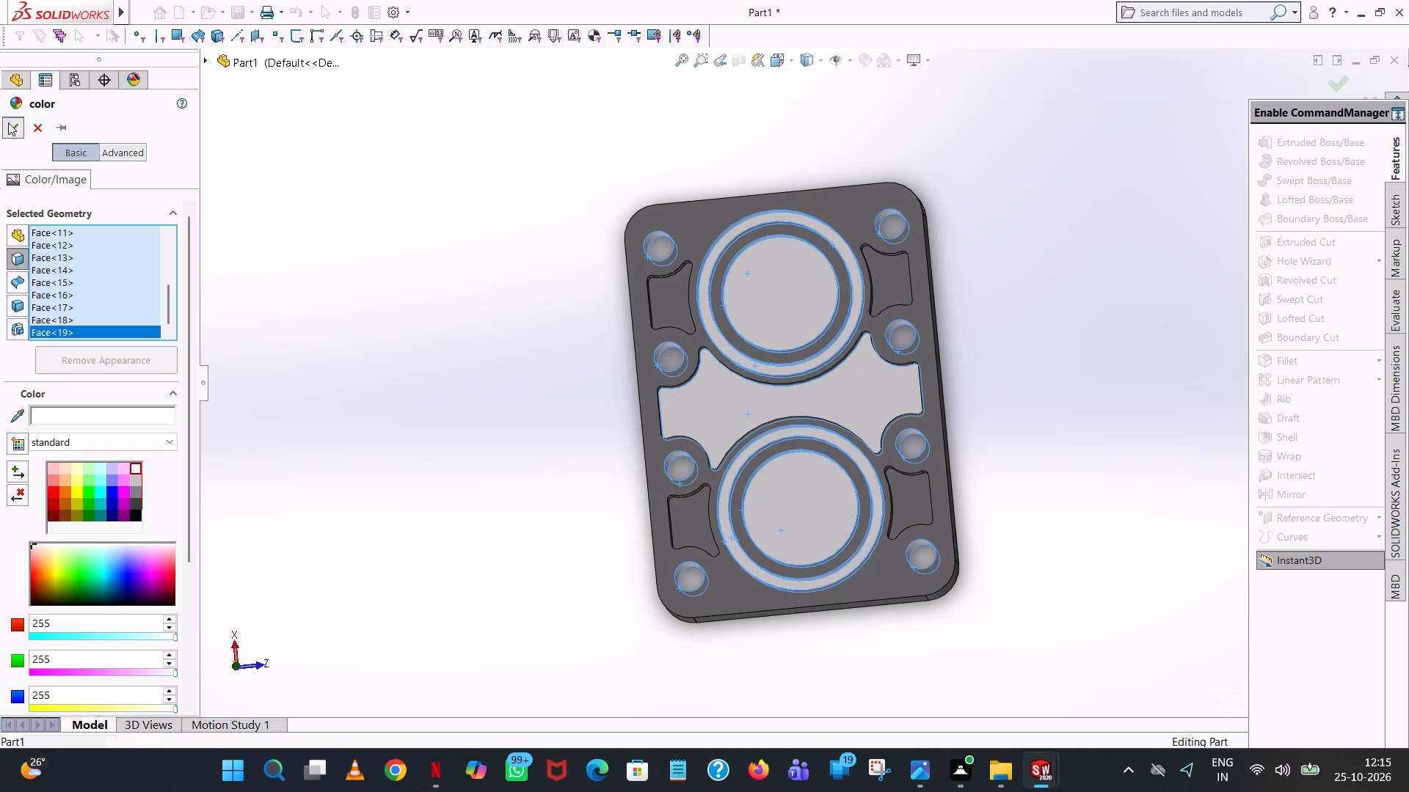
Examine the coloured cover plate from several angles, checking the bores, grooves, pockets and holes.
middle_drag(1058, 561, 903, 296)
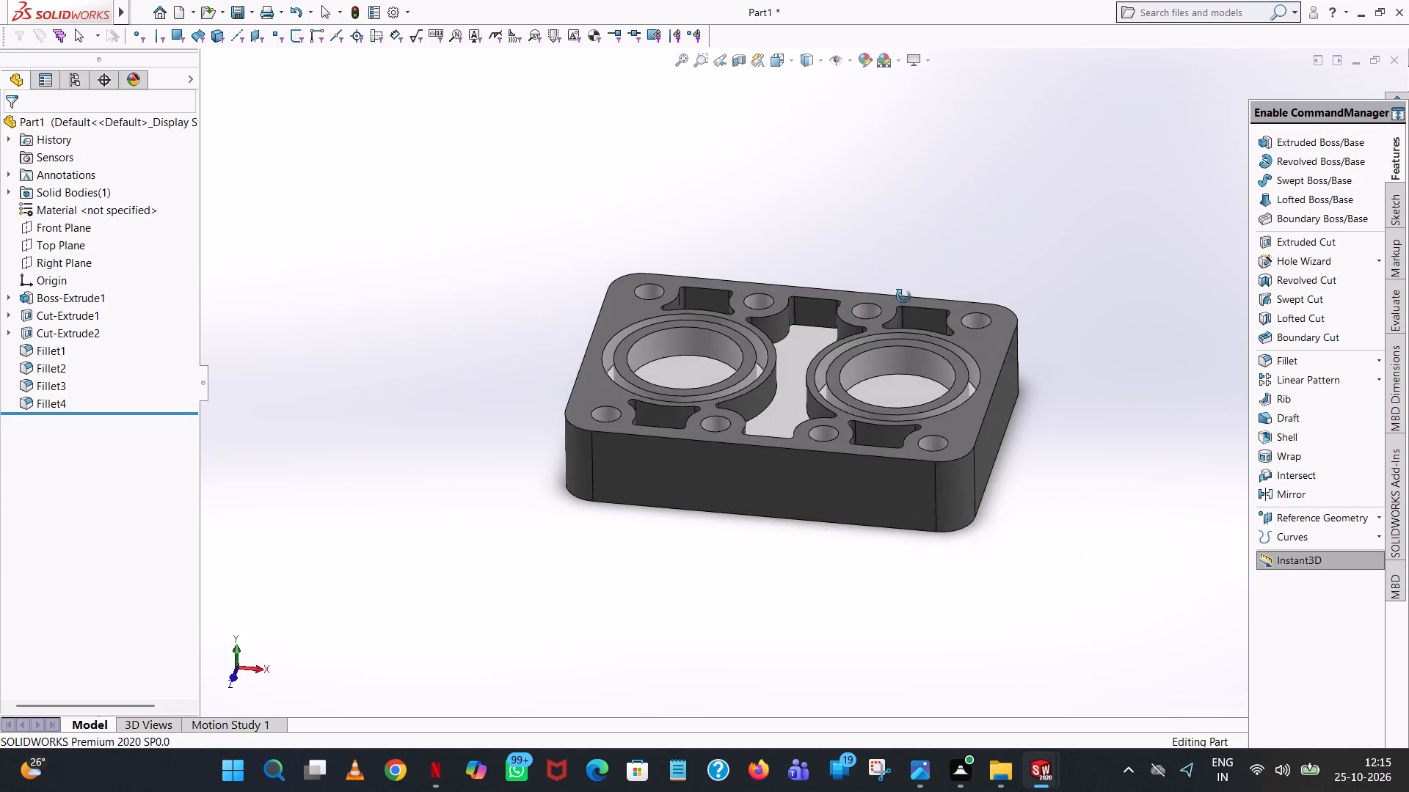
middle_drag(903, 296, 912, 473)
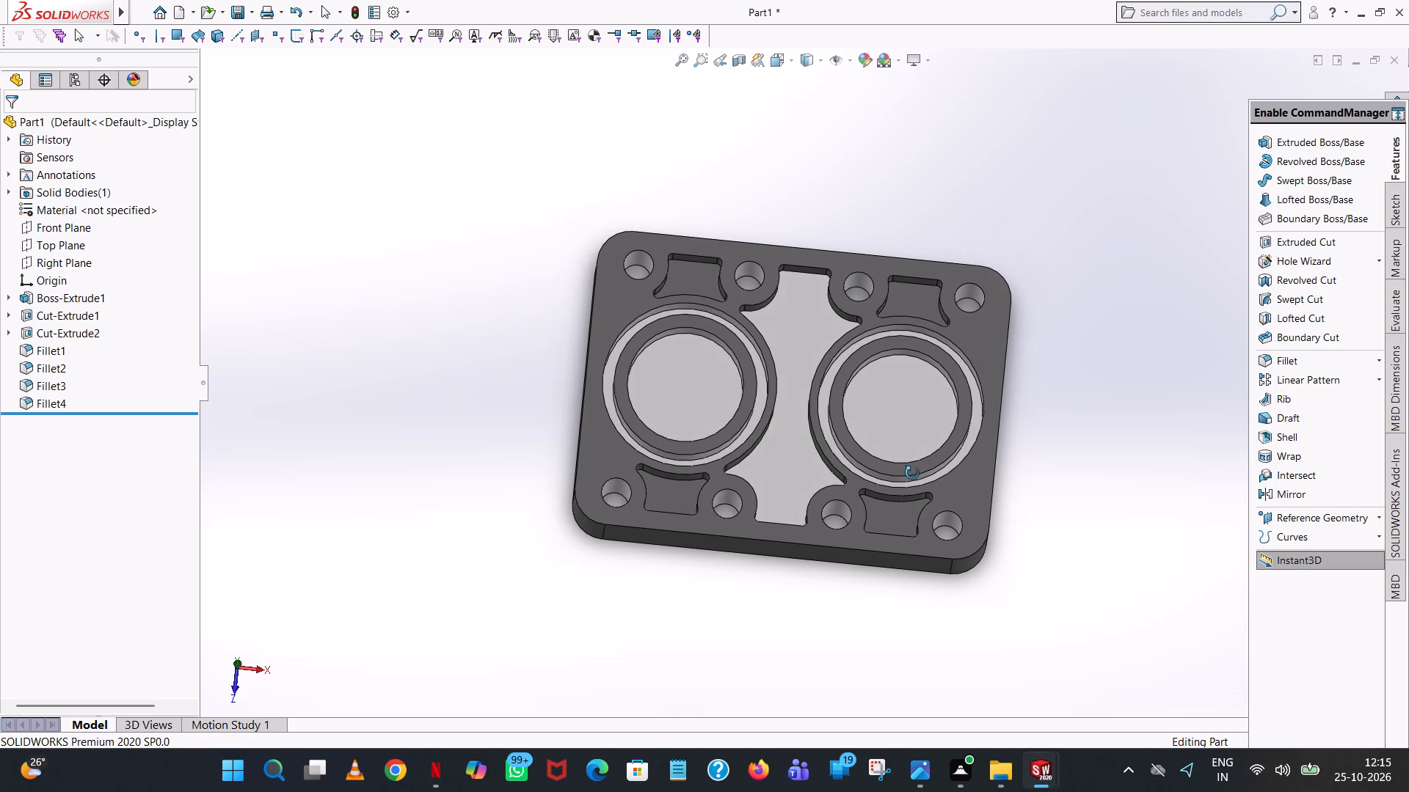
middle_drag(912, 473, 938, 394)
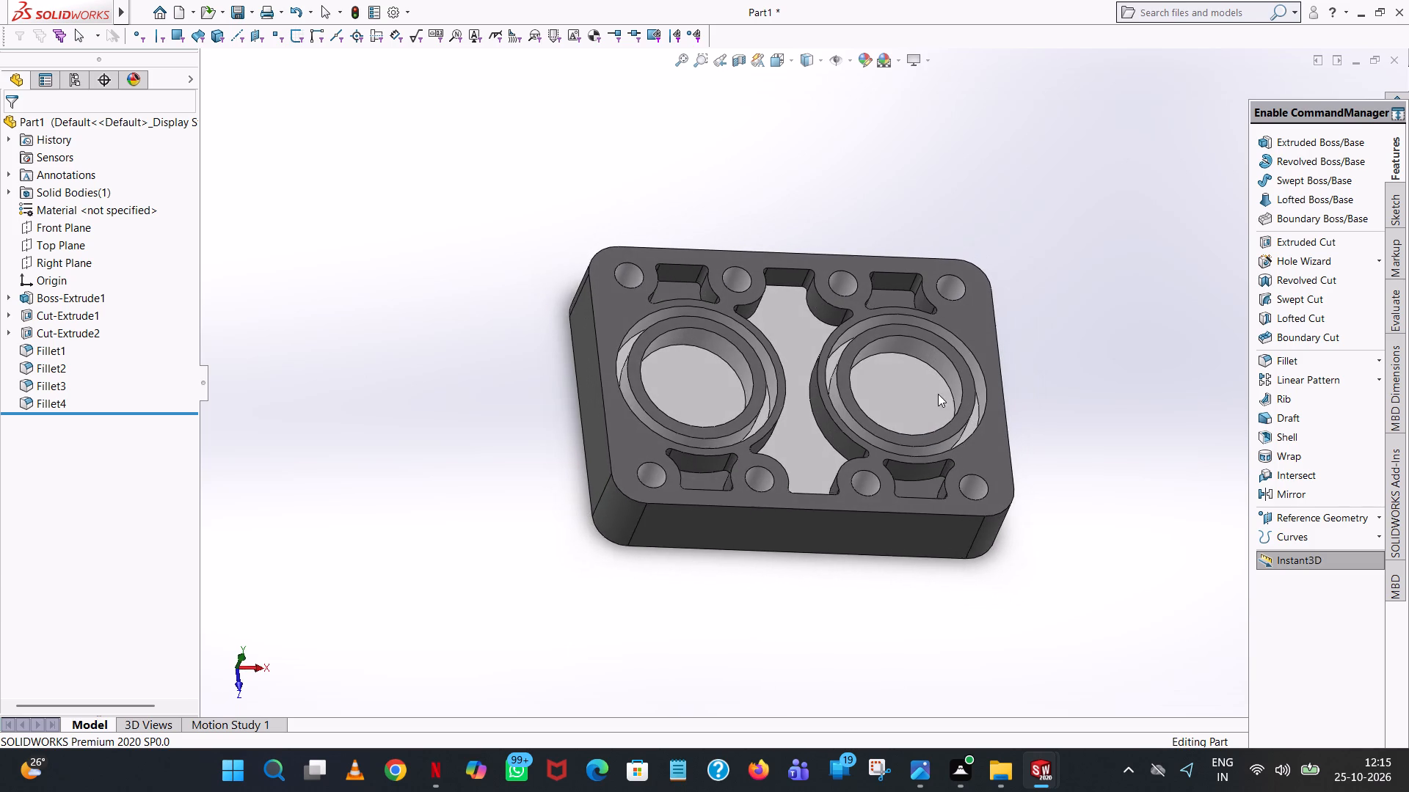
scroll(938, 394, up, 1)
scroll(818, 416, down, 1)
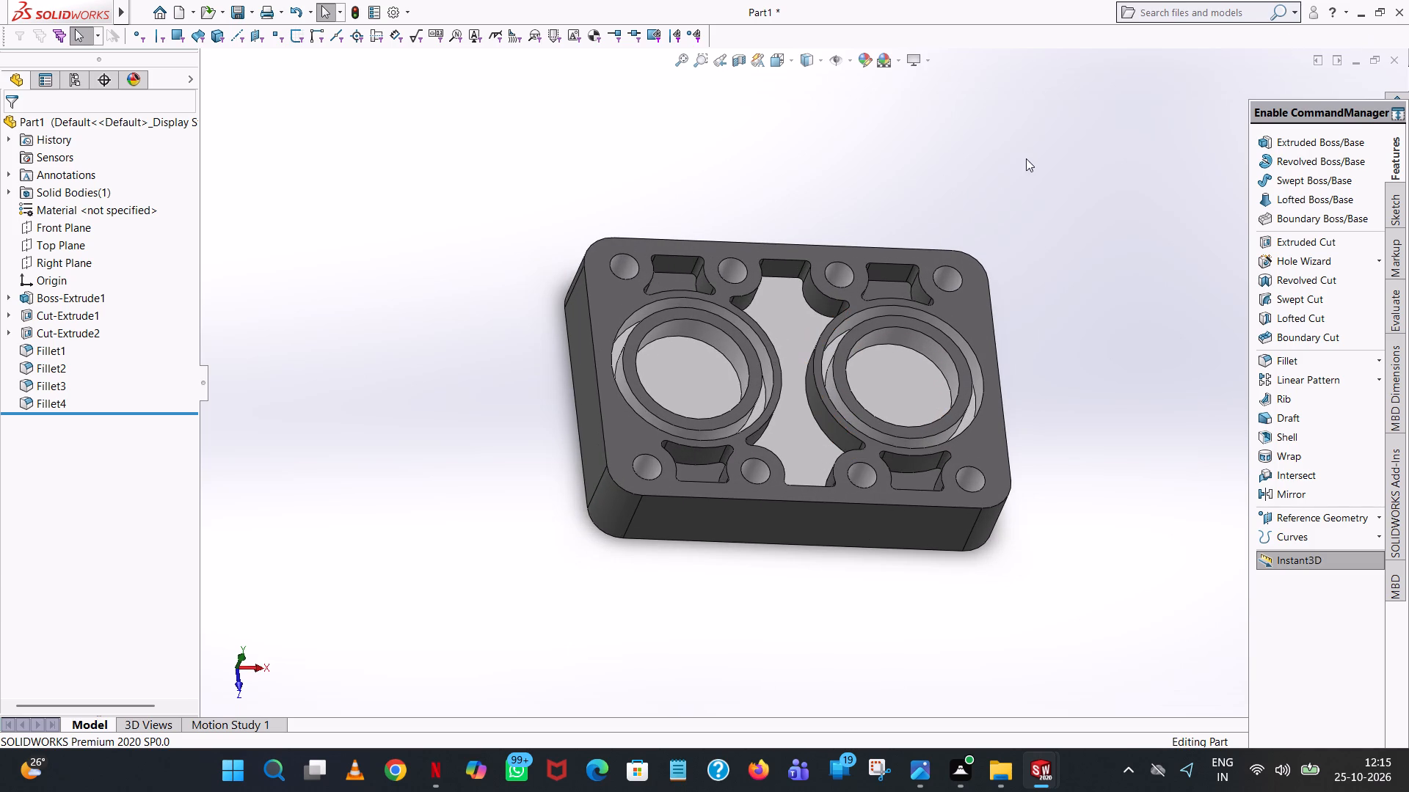
scroll(1026, 158, up, 1)
middle_drag(1022, 186, 1058, 244)
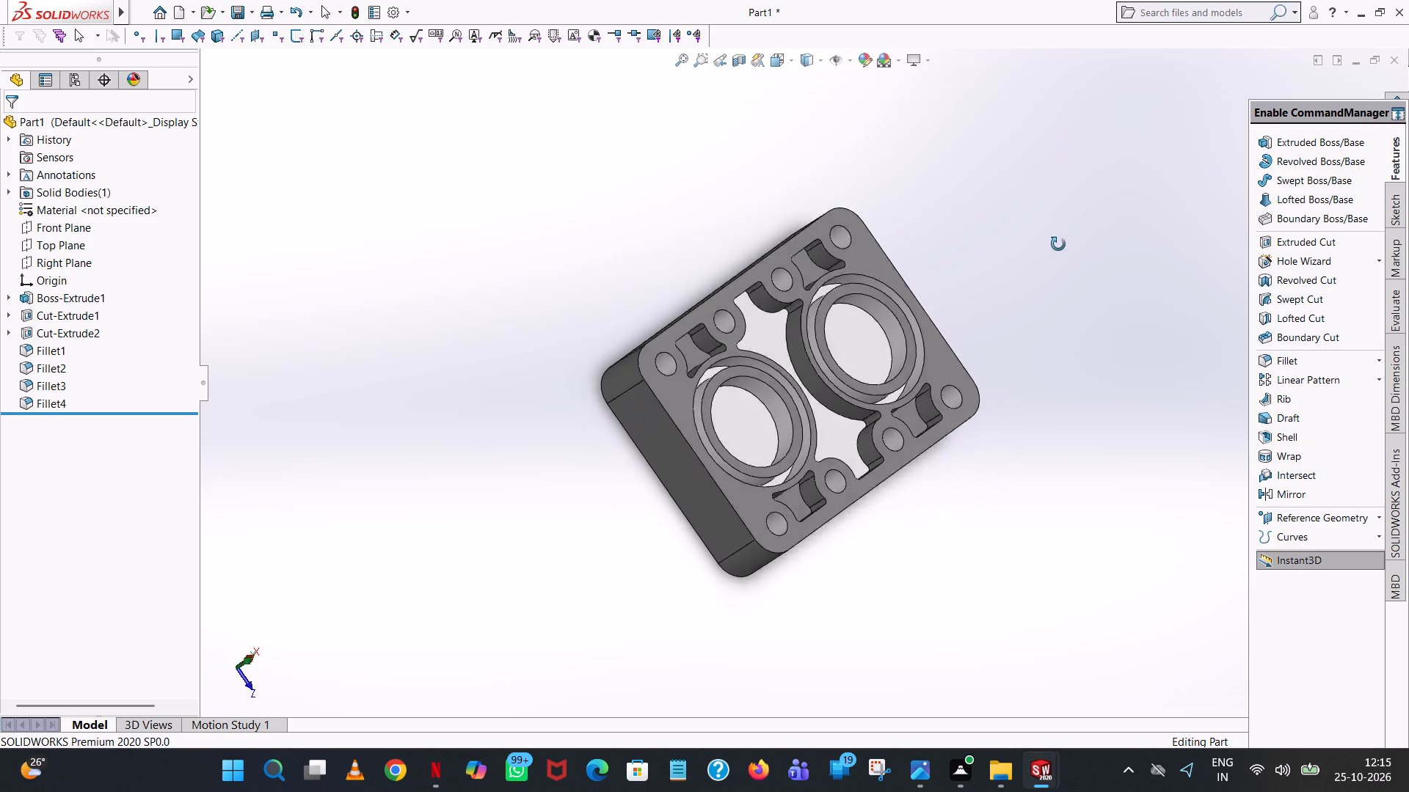
middle_drag(1058, 244, 1041, 264)
scroll(977, 267, down, 6)
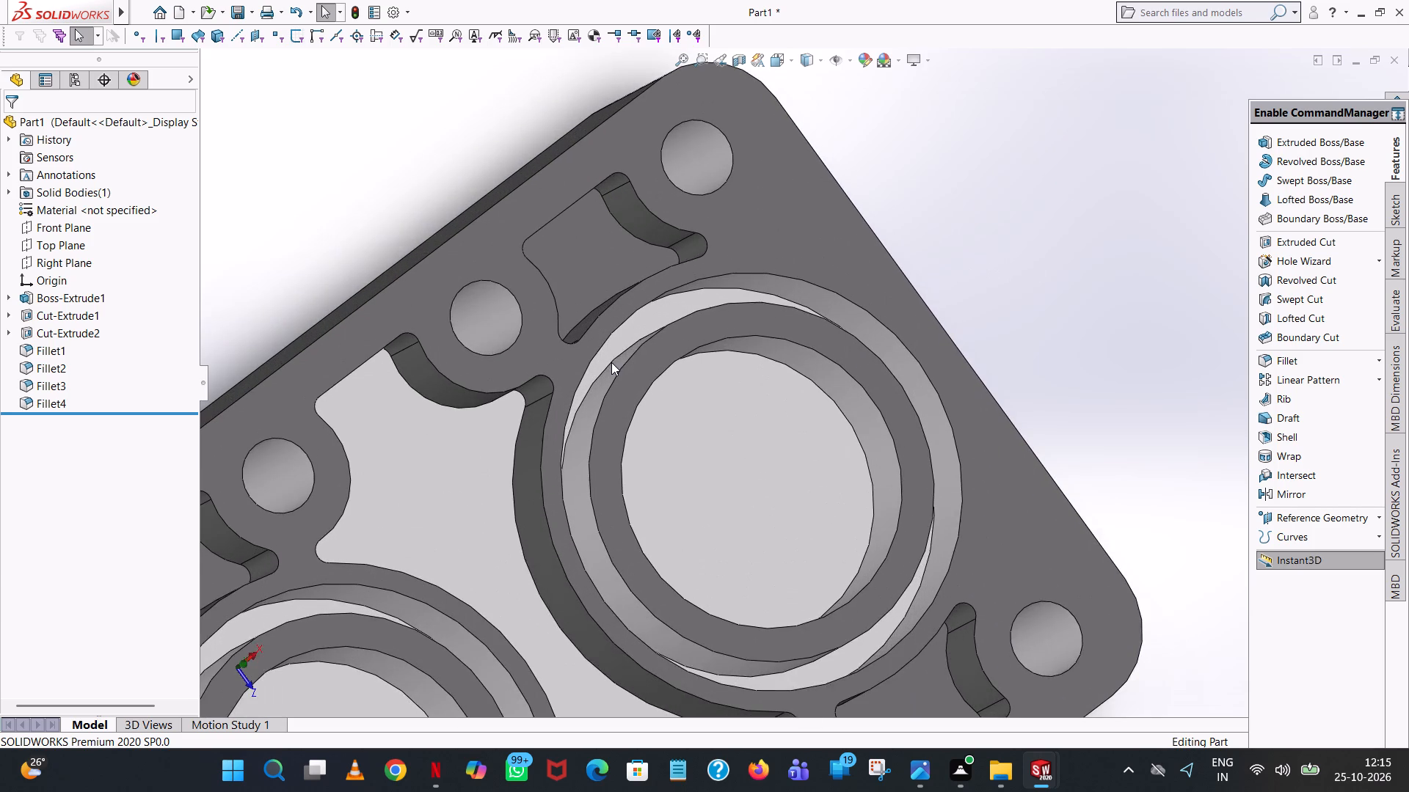
middle_drag(611, 362, 624, 364)
scroll(627, 339, up, 10)
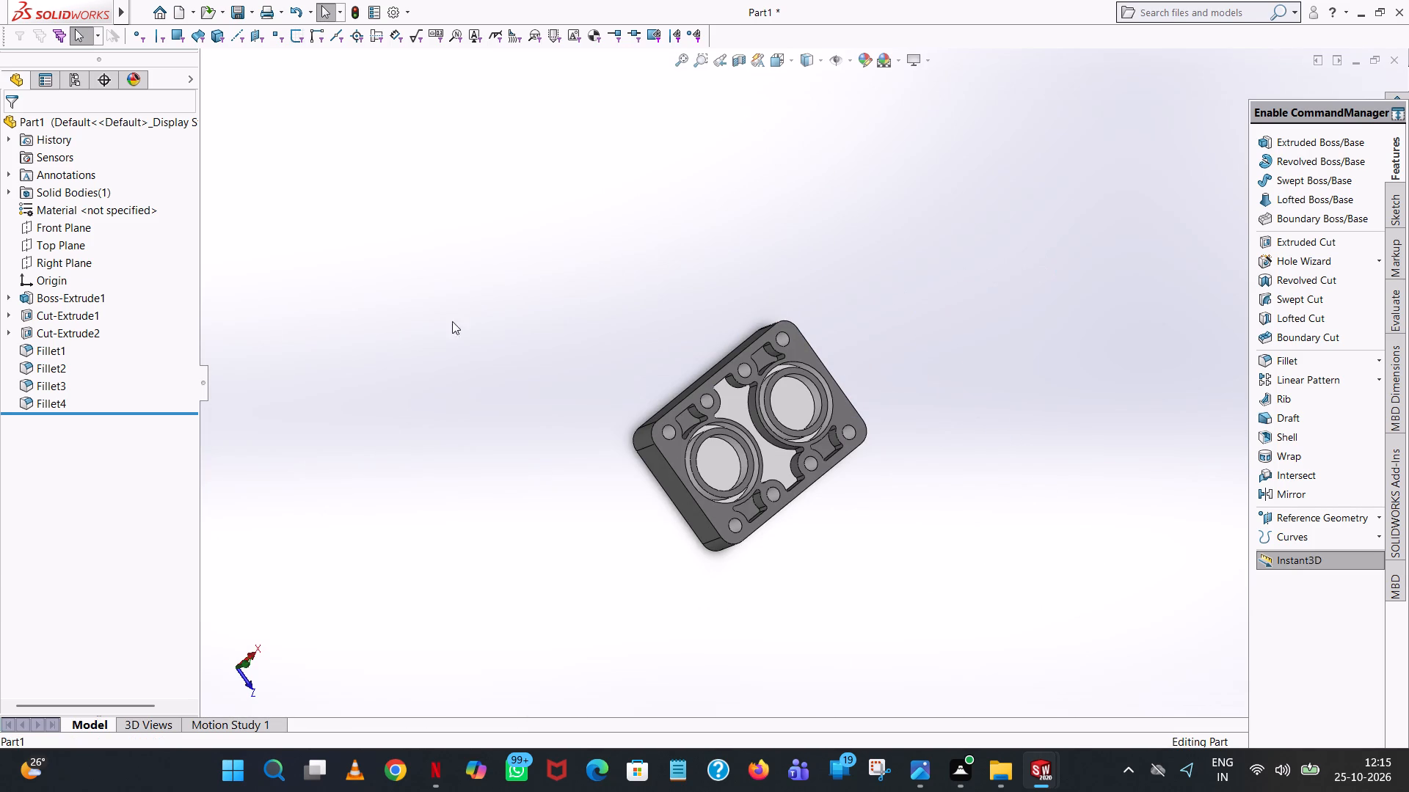
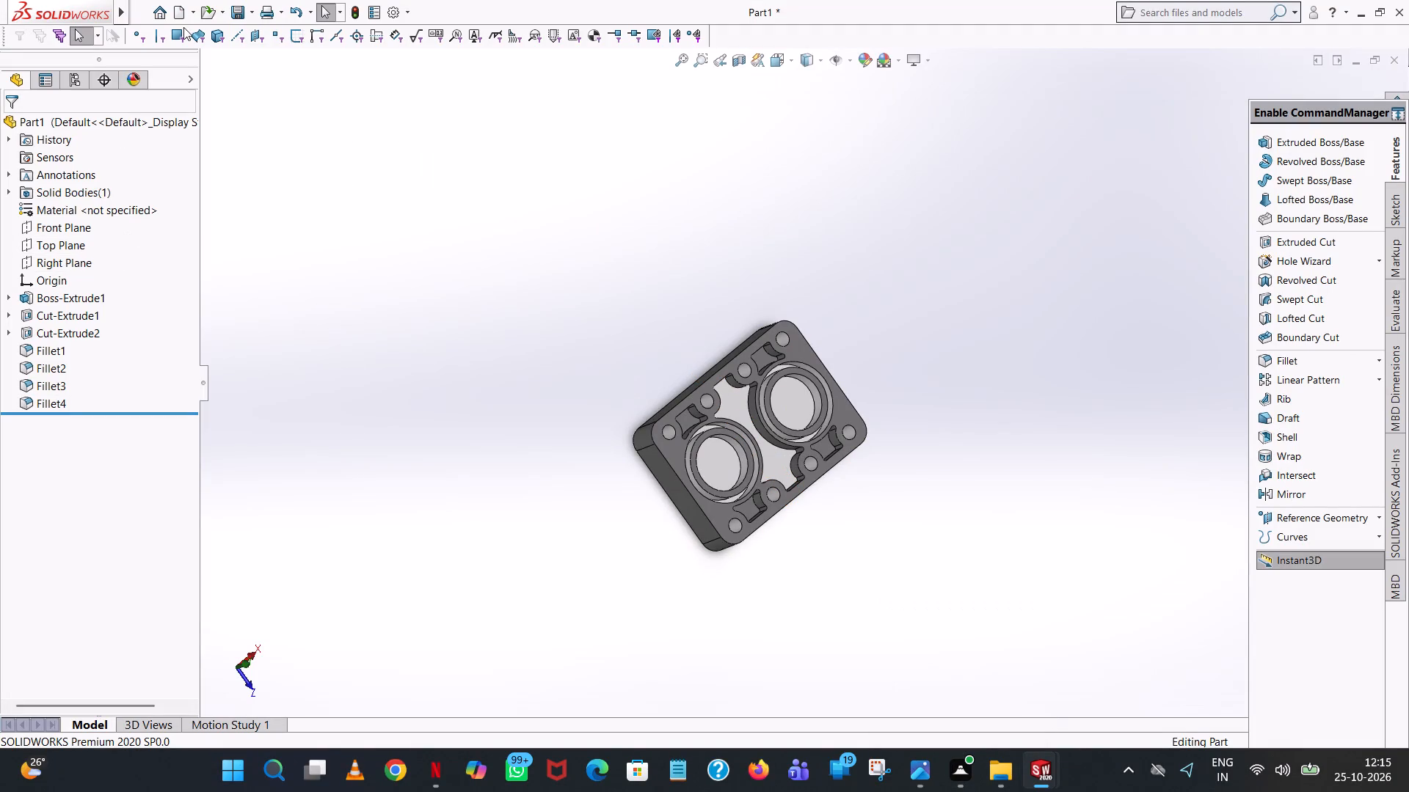
Save the part as "dual cylinder cover" in the "fuji new design" folder, in SOLIDWORKS Part format.
click(237, 9)
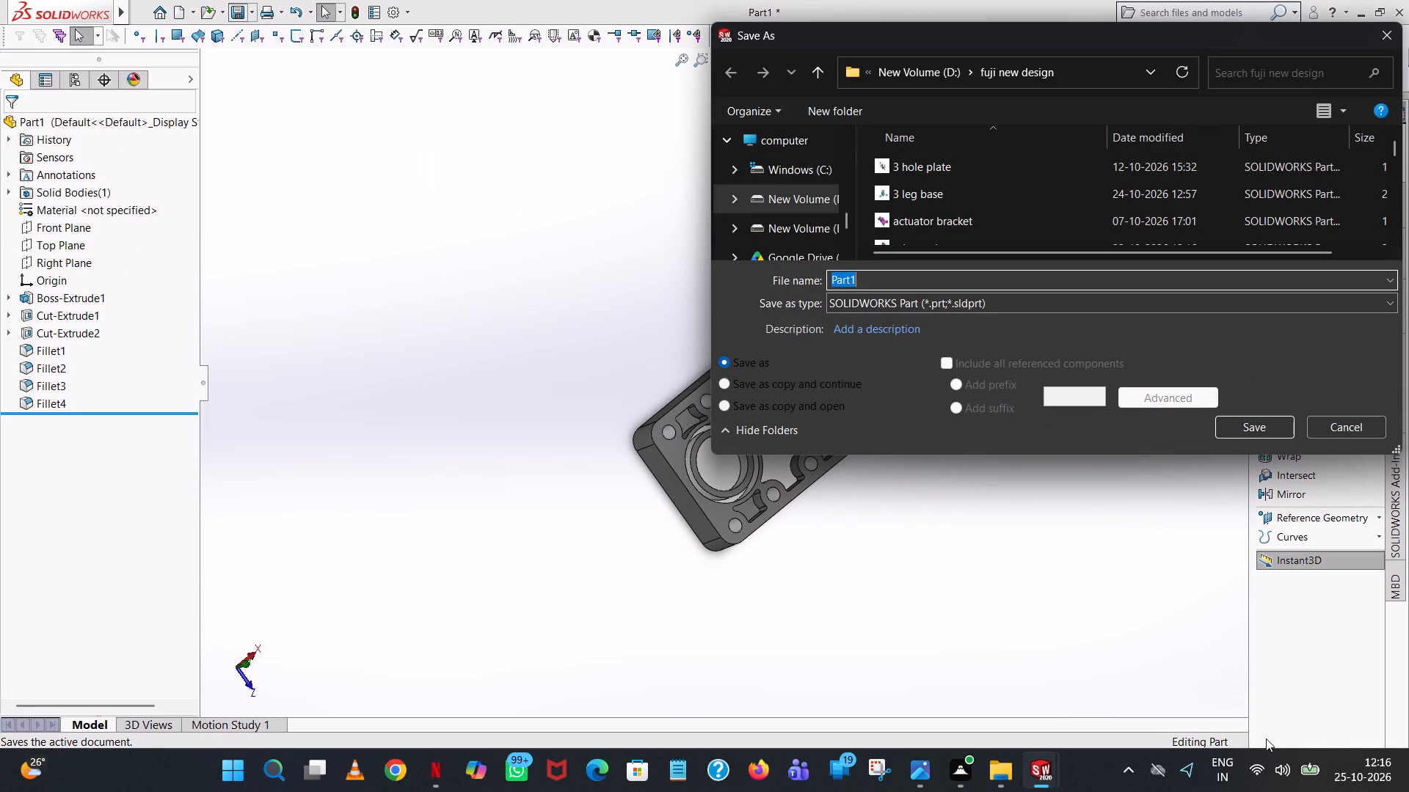
text(dual)
key(space)
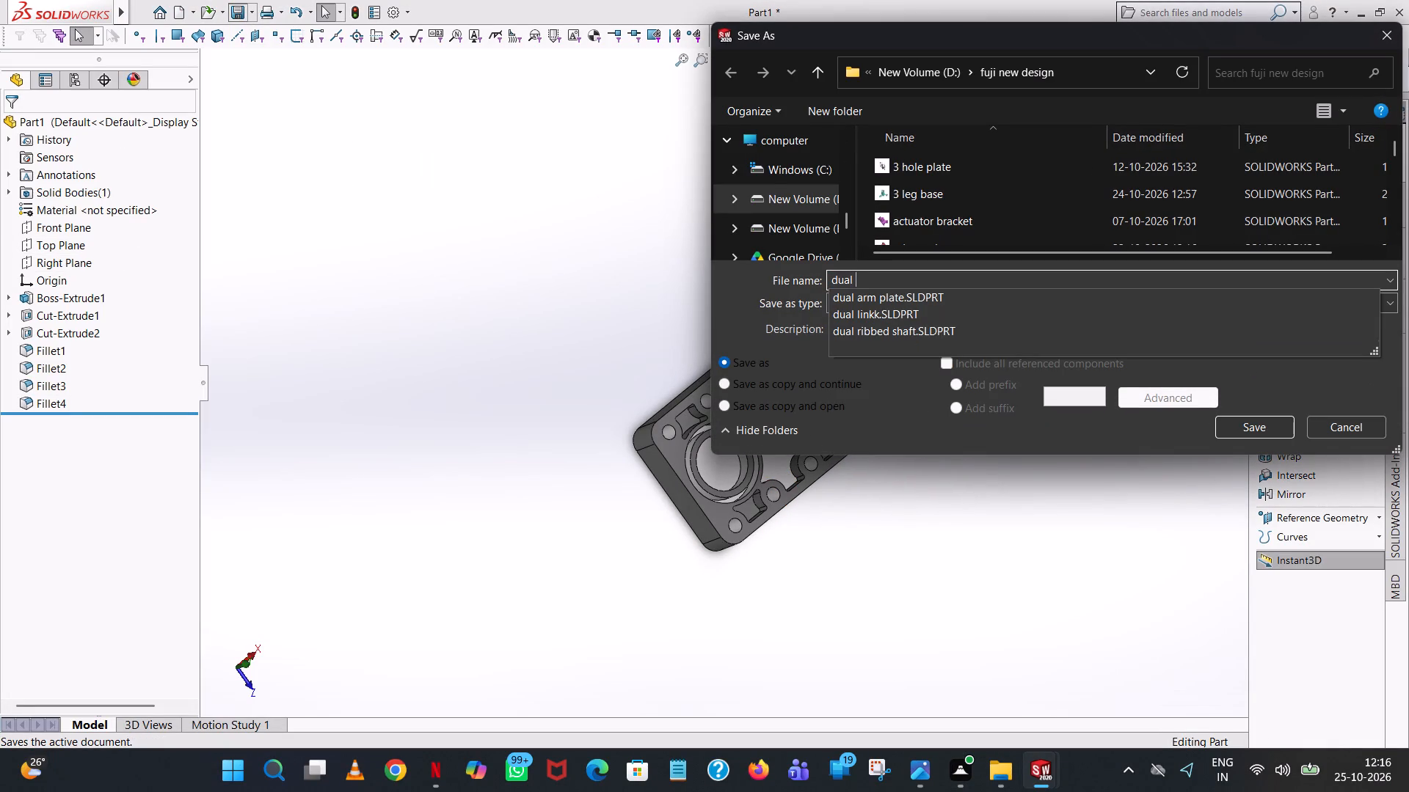
text(cylinder cover)
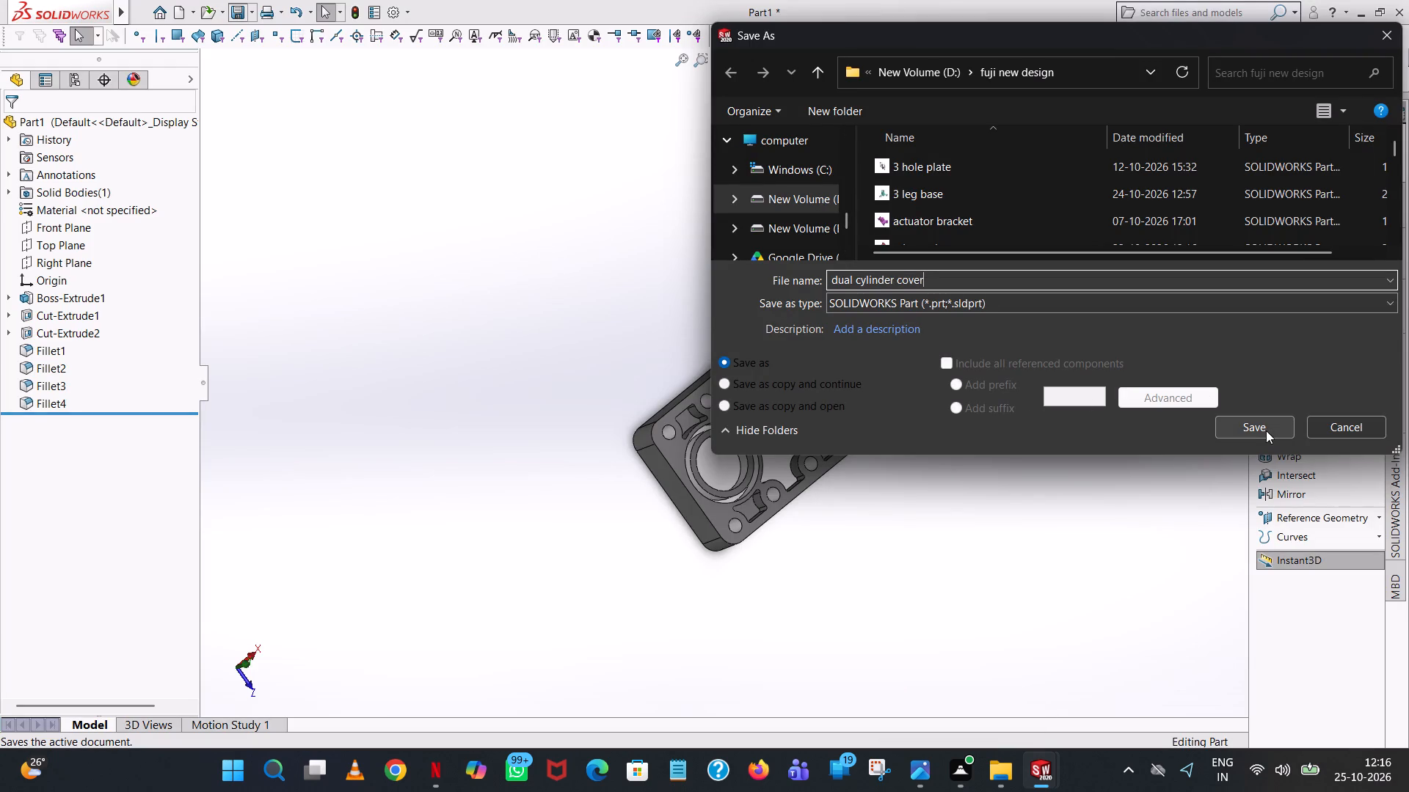
click(1264, 430)
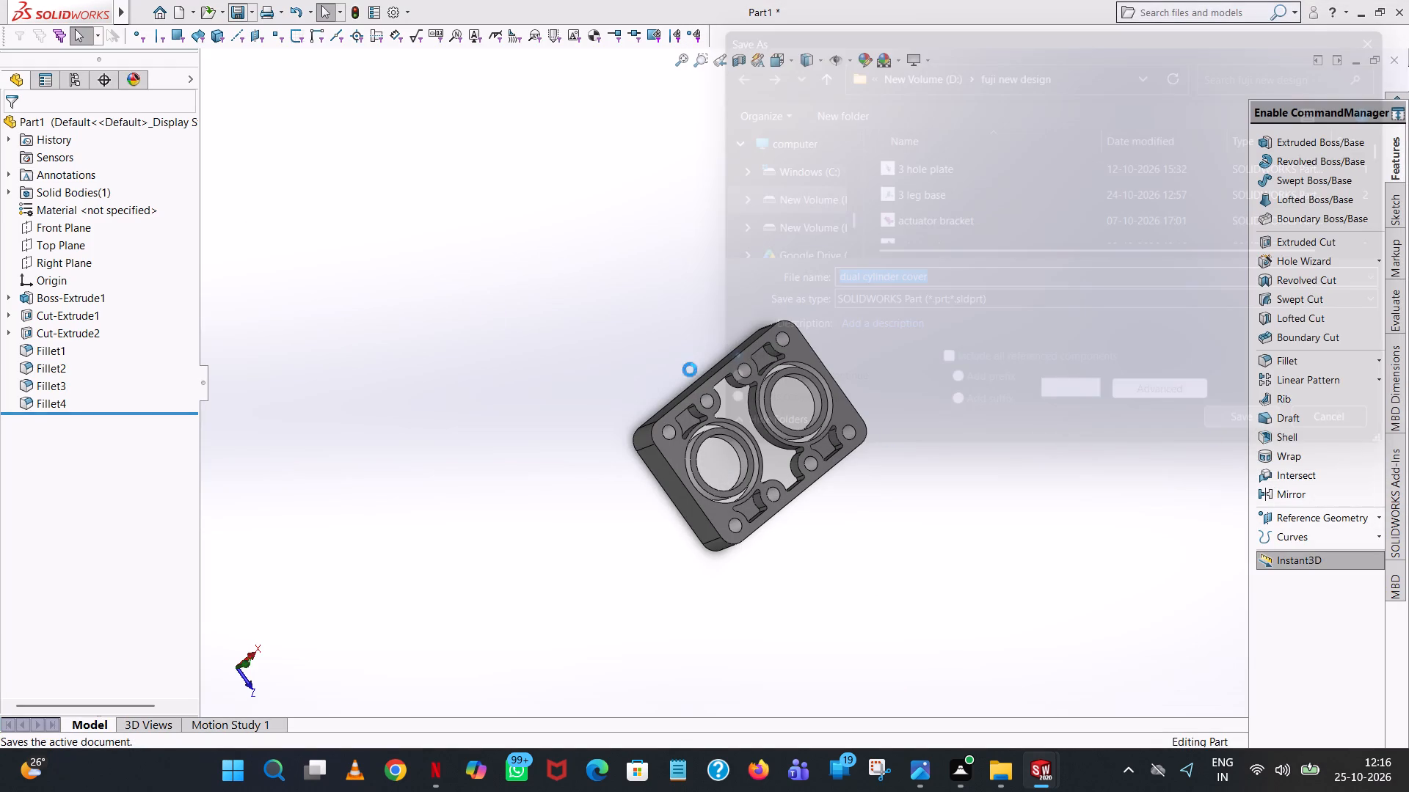
Save a PDF copy of the part as "dual cylinder cover" in the "fuji new pdf" folder on drive D.
click(249, 10)
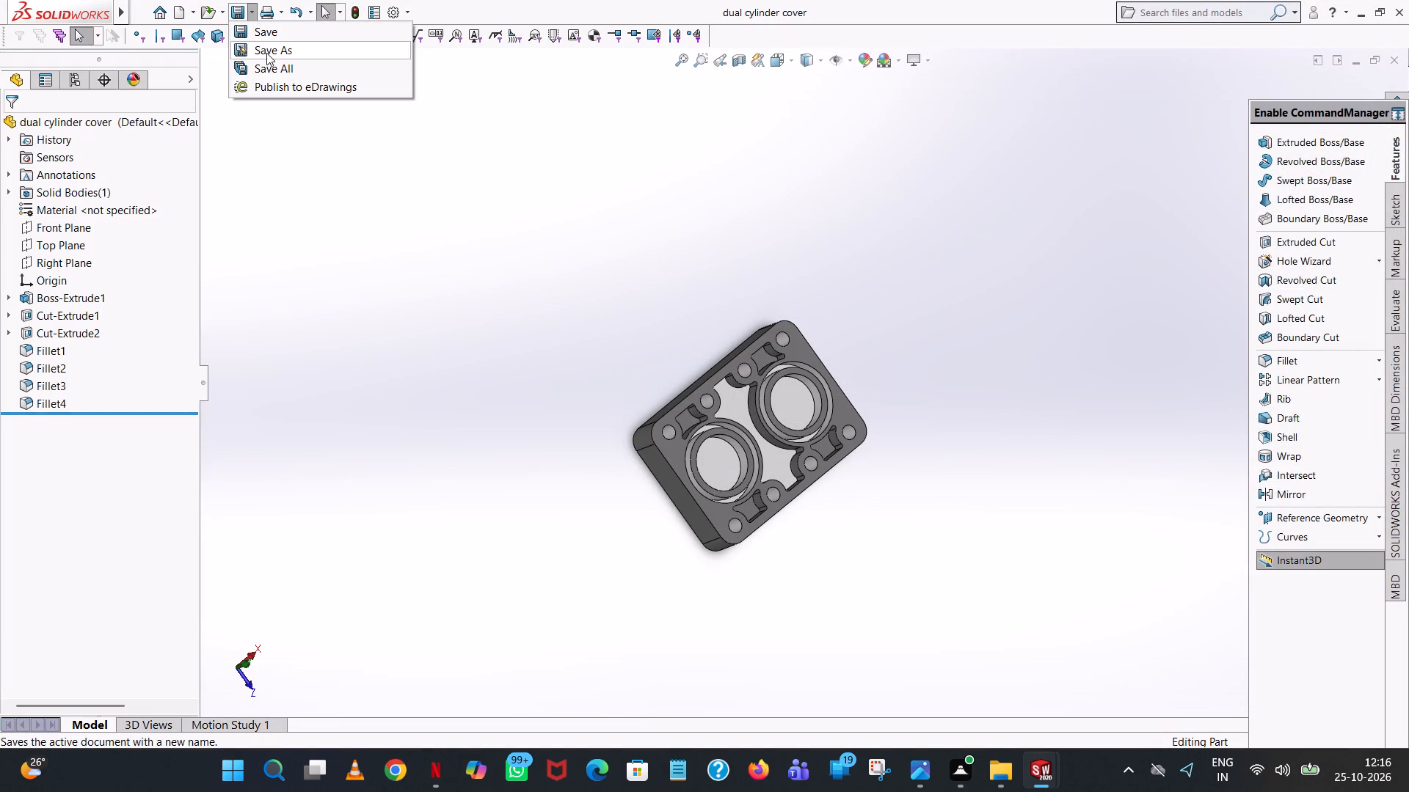
click(267, 54)
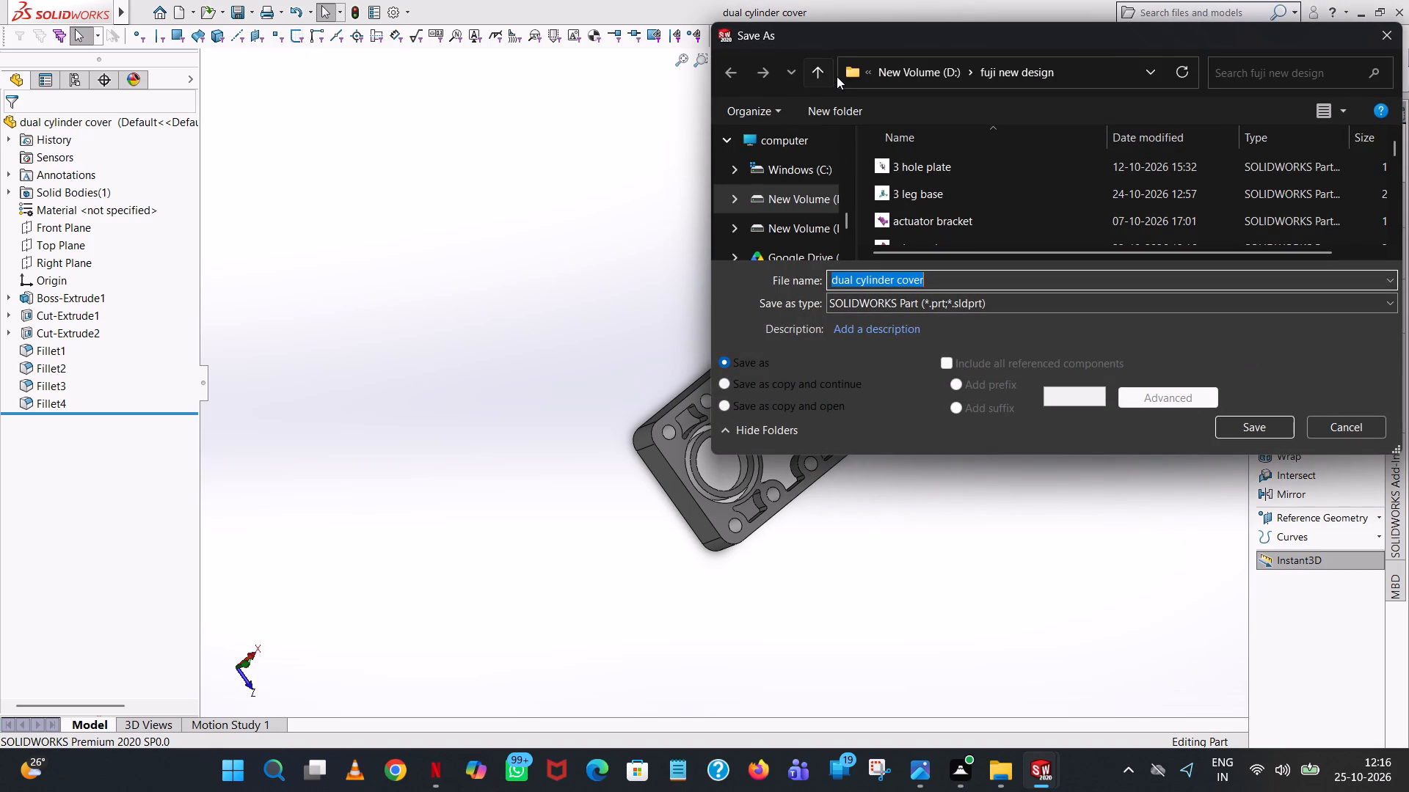
click(830, 76)
scroll(1046, 249, down, 1)
double_click(949, 188)
click(1057, 312)
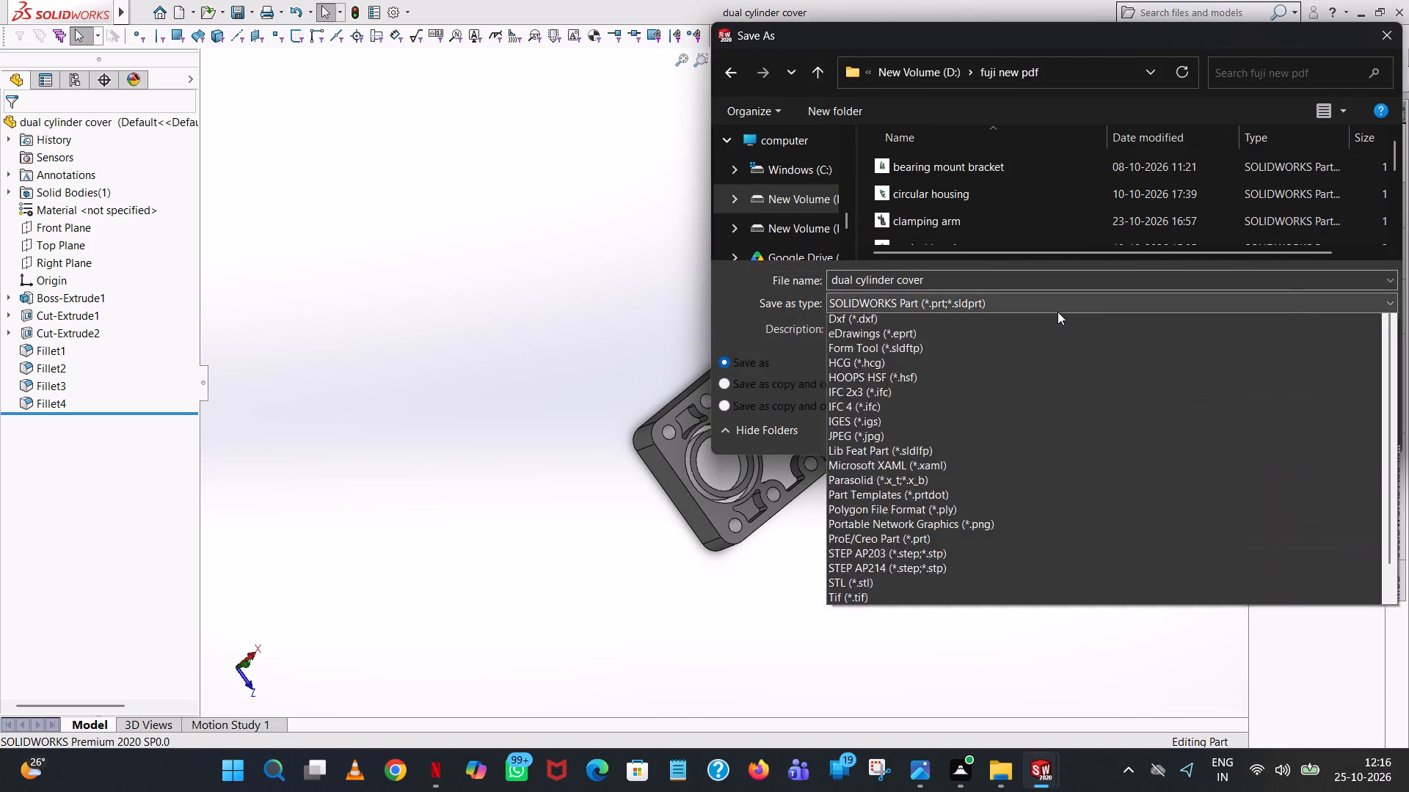
click(1000, 421)
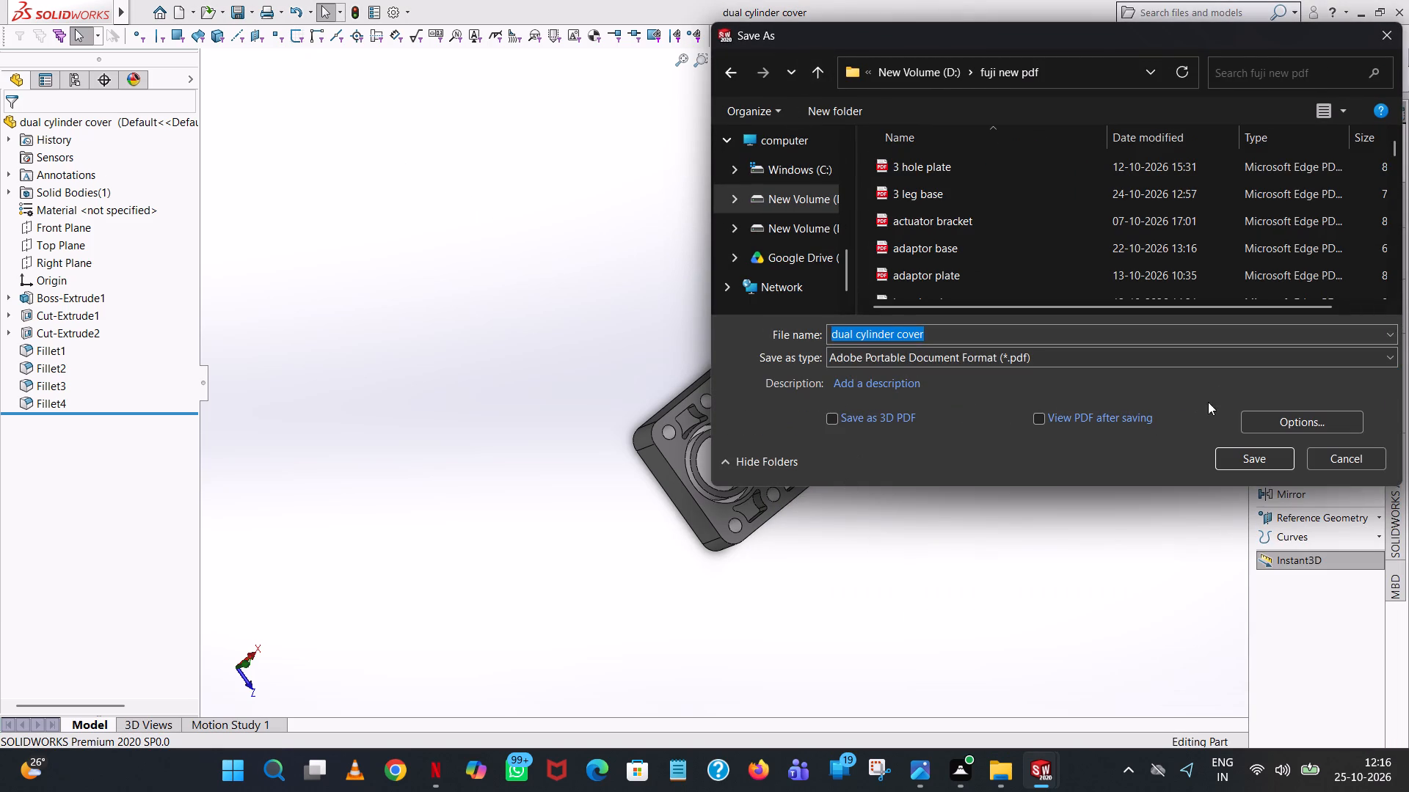
click(1234, 453)
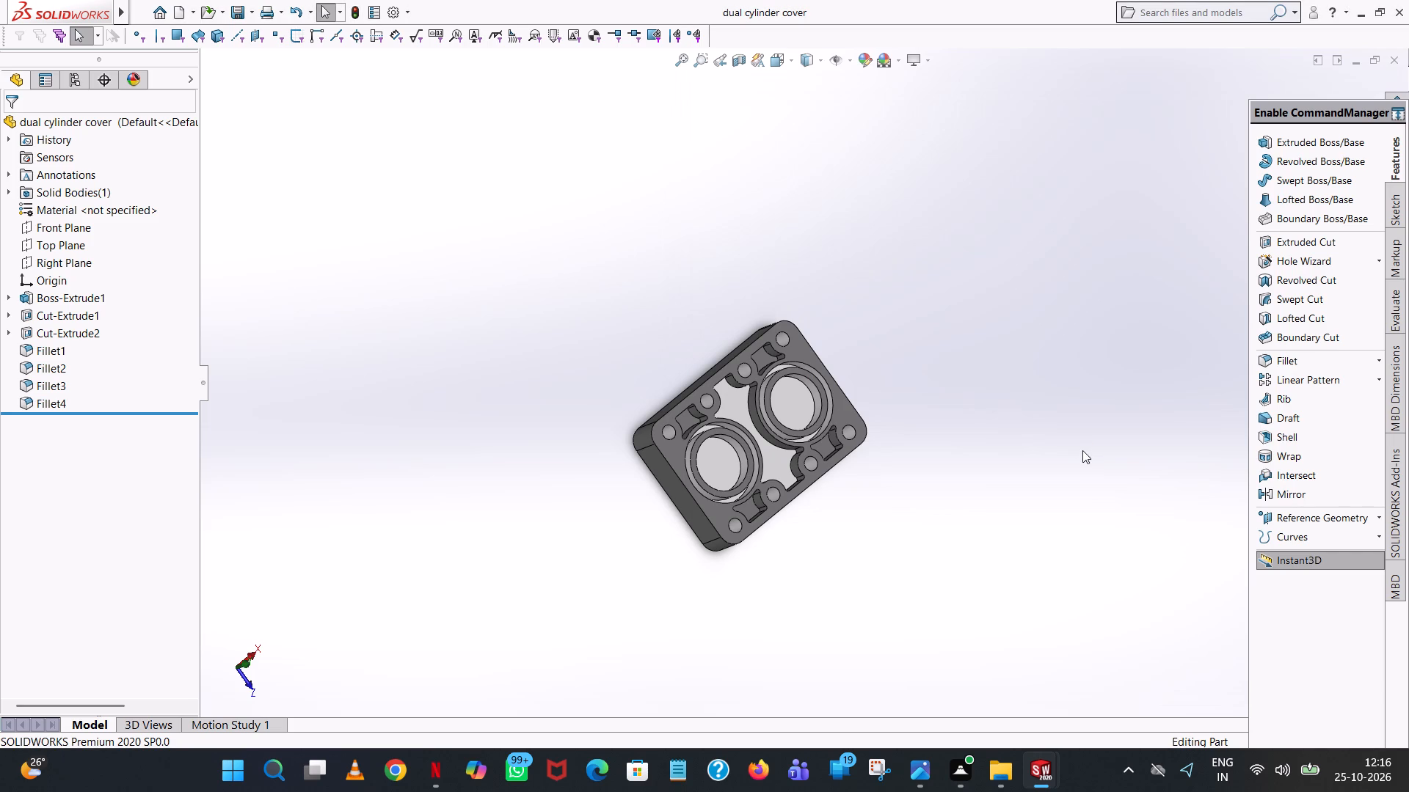